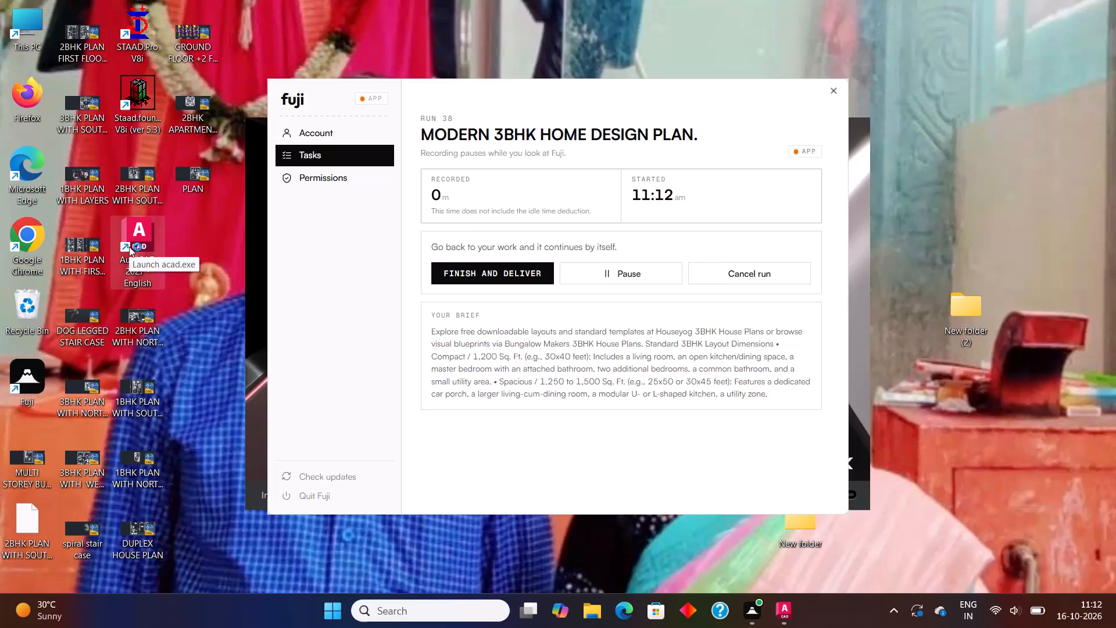
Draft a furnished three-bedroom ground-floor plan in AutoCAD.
Launch AutoCAD 2027 from the desktop.
double_click(134, 231)
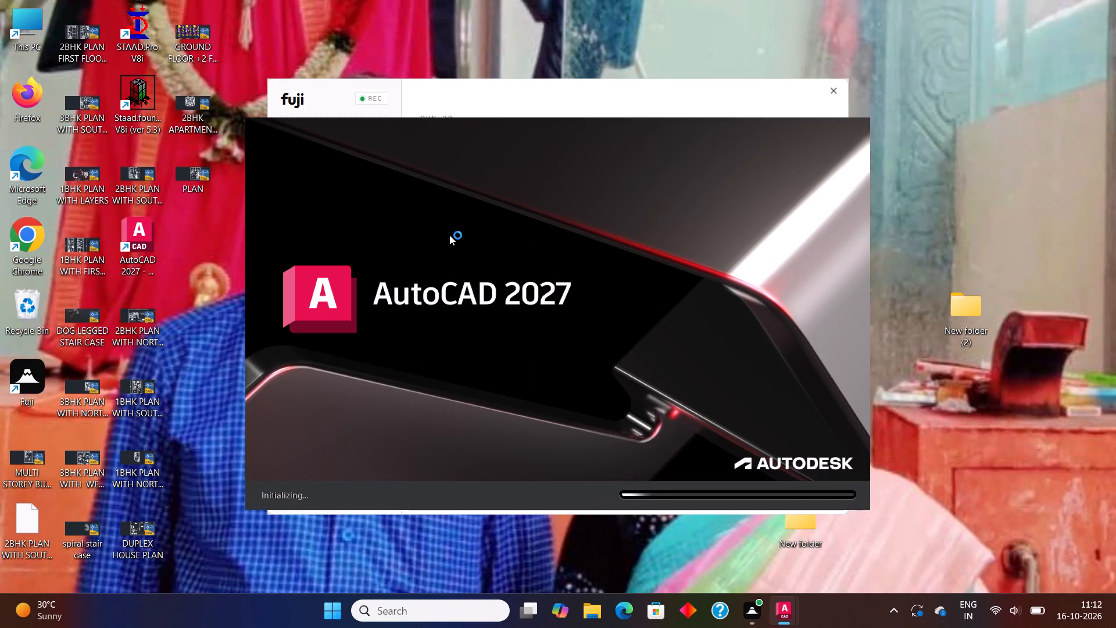
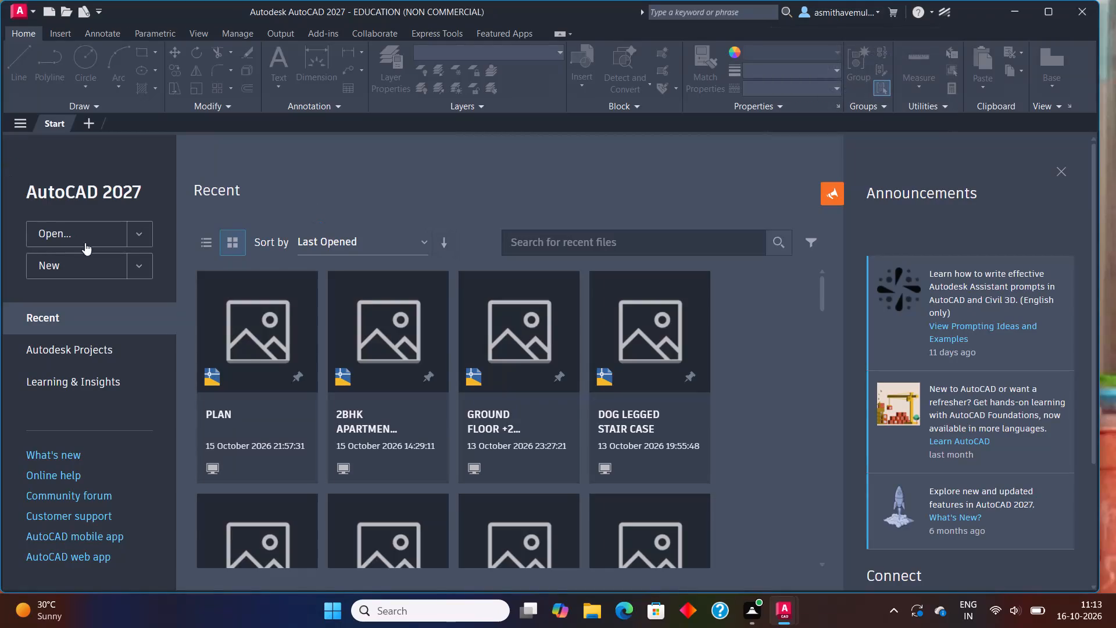
Create a new blank drawing.
click(120, 262)
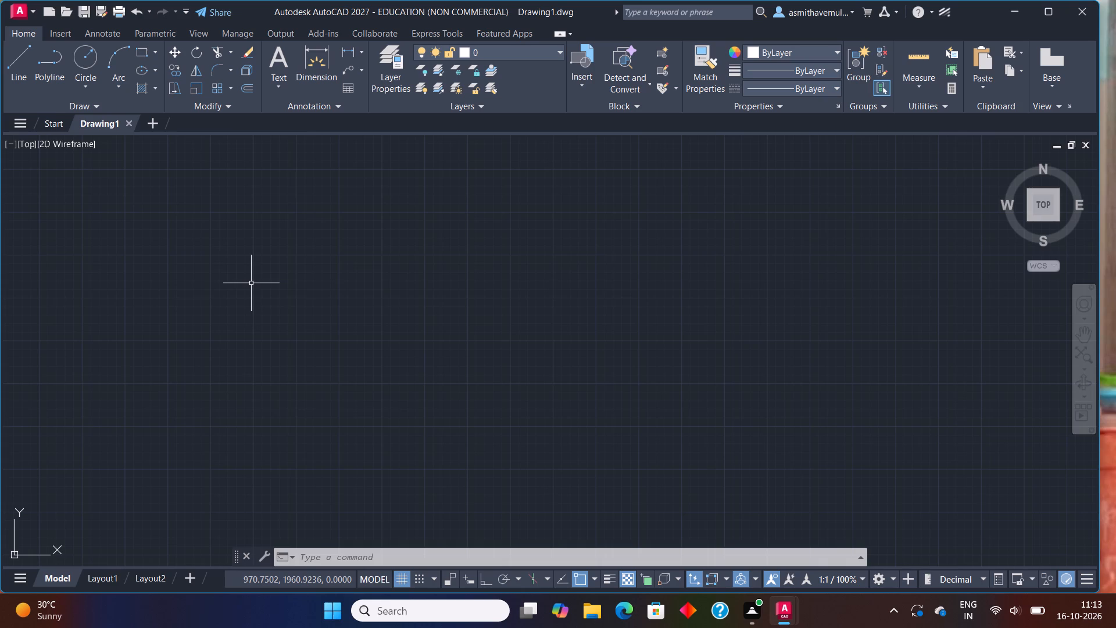
Configure the drawing units to Engineering length with 0'-0.0" precision and Inches as the insertion scale.
text(UNITS)
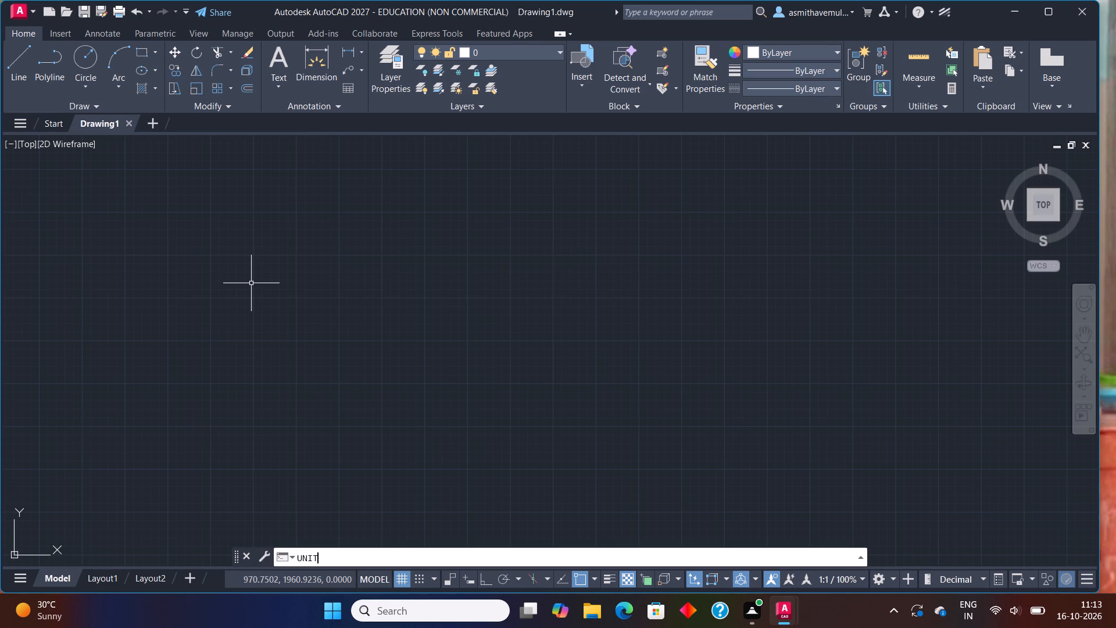
key(Return)
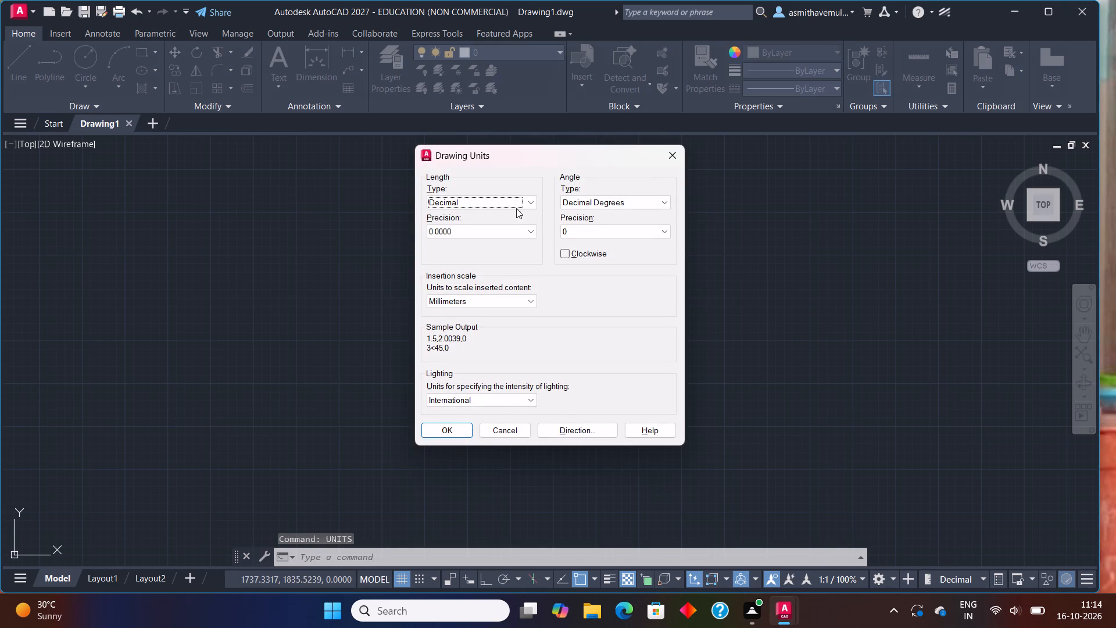
click(532, 198)
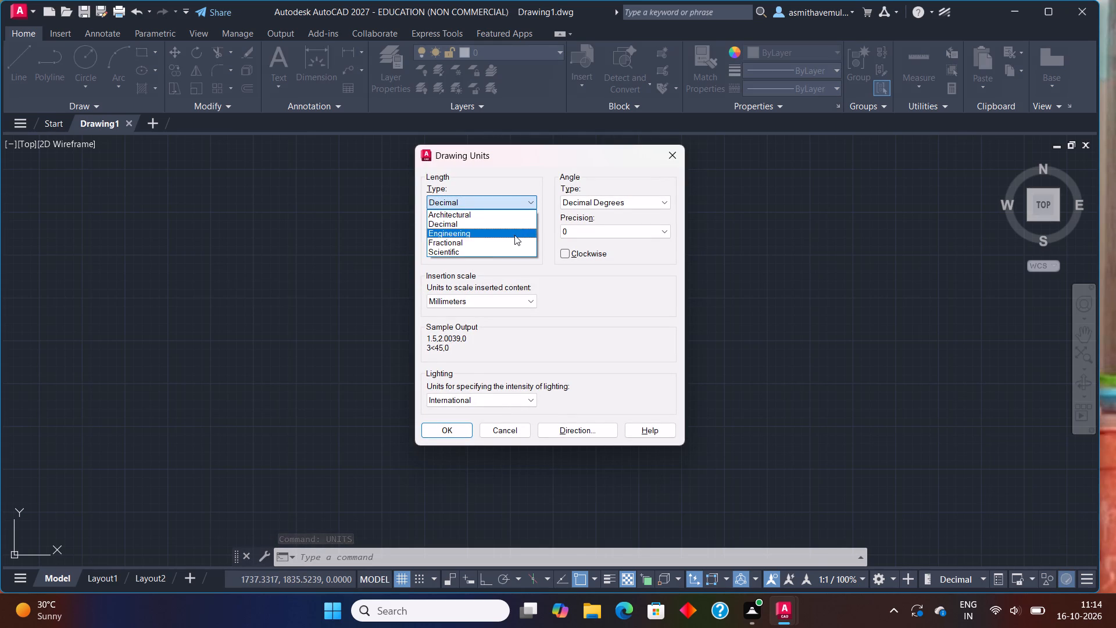
click(514, 235)
click(513, 230)
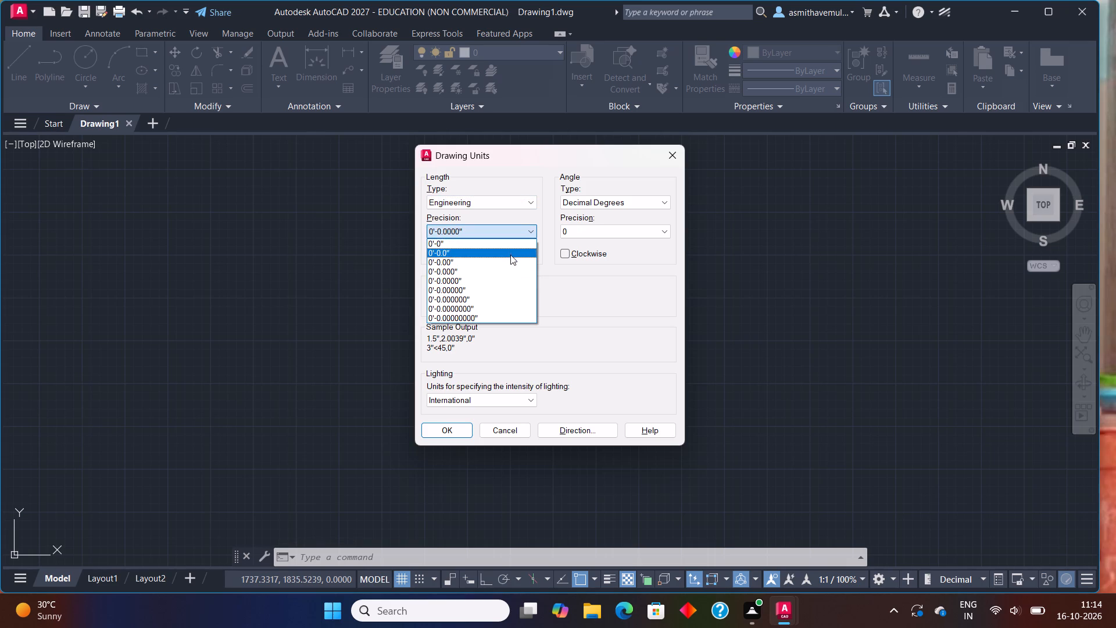
click(510, 255)
click(519, 305)
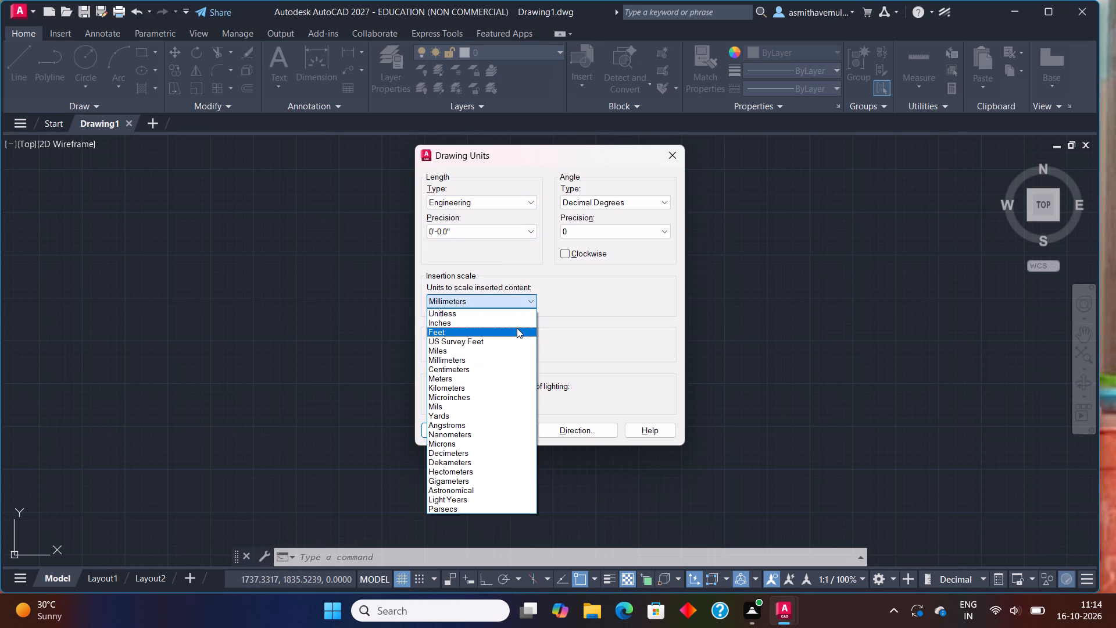
click(517, 325)
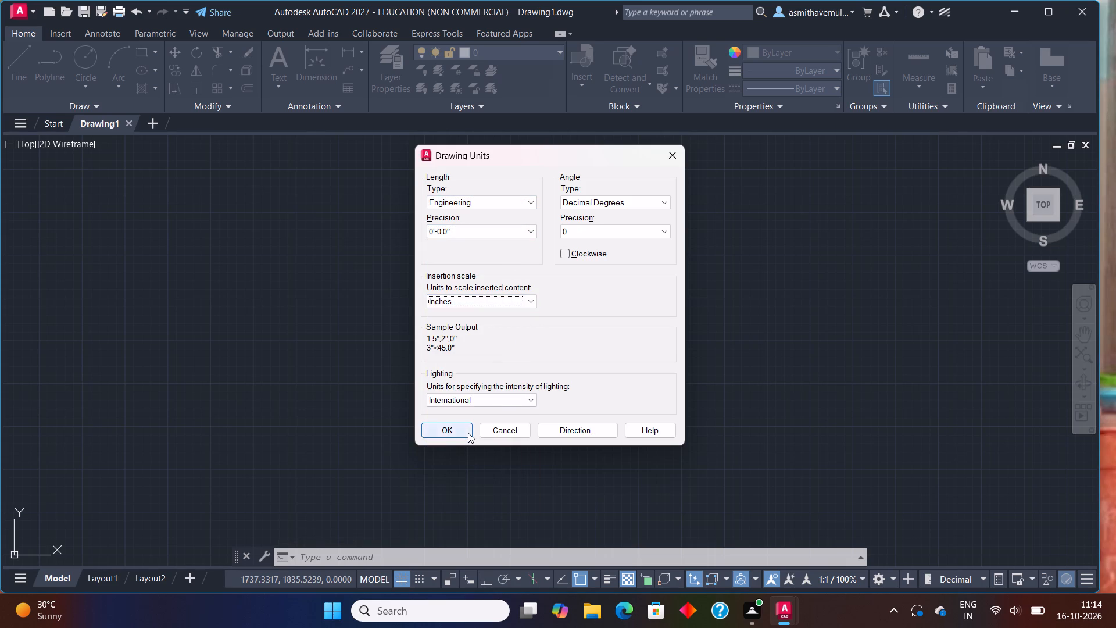
click(460, 430)
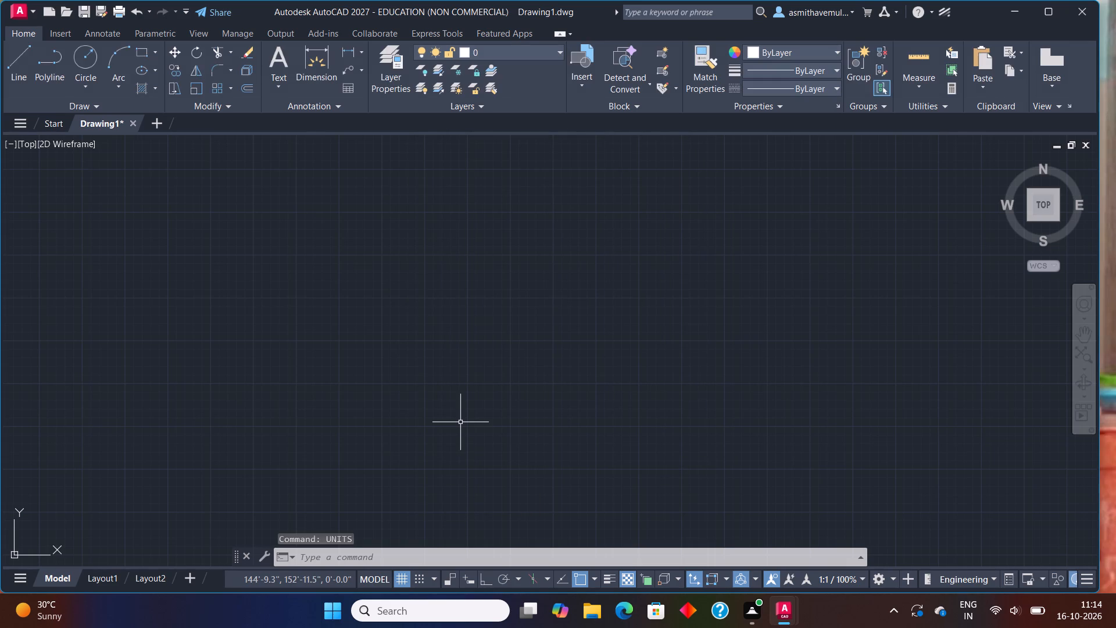
Modify the ISO-25 dimension style, setting its text height to 1'.
key(d)
key(Return)
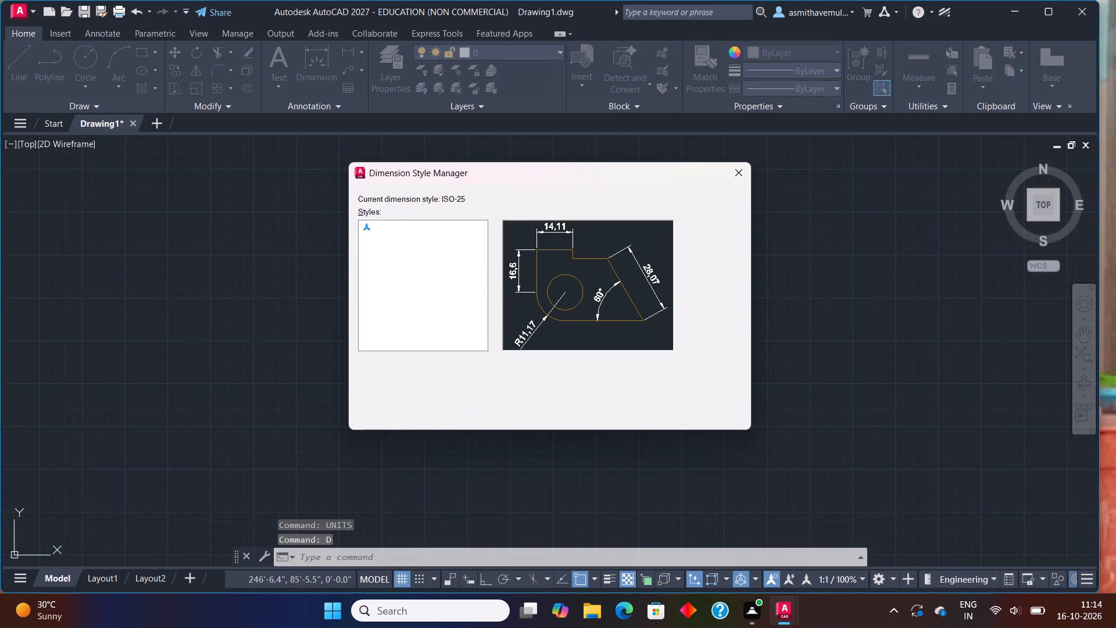
click(709, 278)
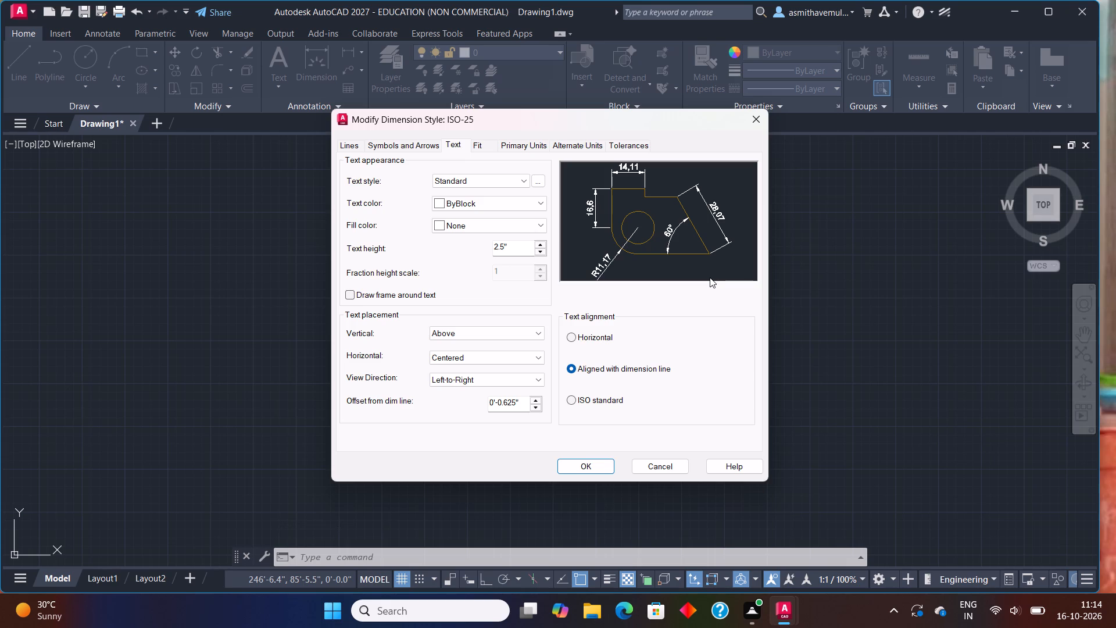
click(513, 246)
key(BackSpace)
key(BackSpace)
key(BackSpace)
key(BackSpace)
key(BackSpace)
key(BackSpace)
key(BackSpace)
key(BackSpace)
key(BackSpace)
key(BackSpace)
key(BackSpace)
key(BackSpace)
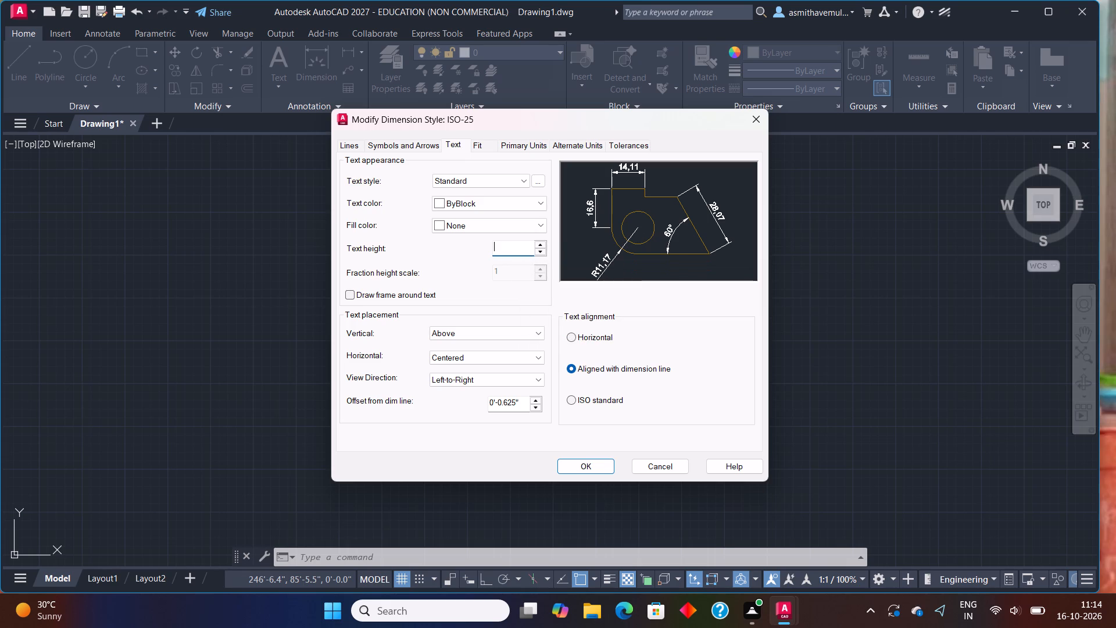
text(1')
Set the ISO-25 style's primary units to Engineering with 0'-0.0" precision, make the style current and close the Dimension Style Manager.
click(505, 146)
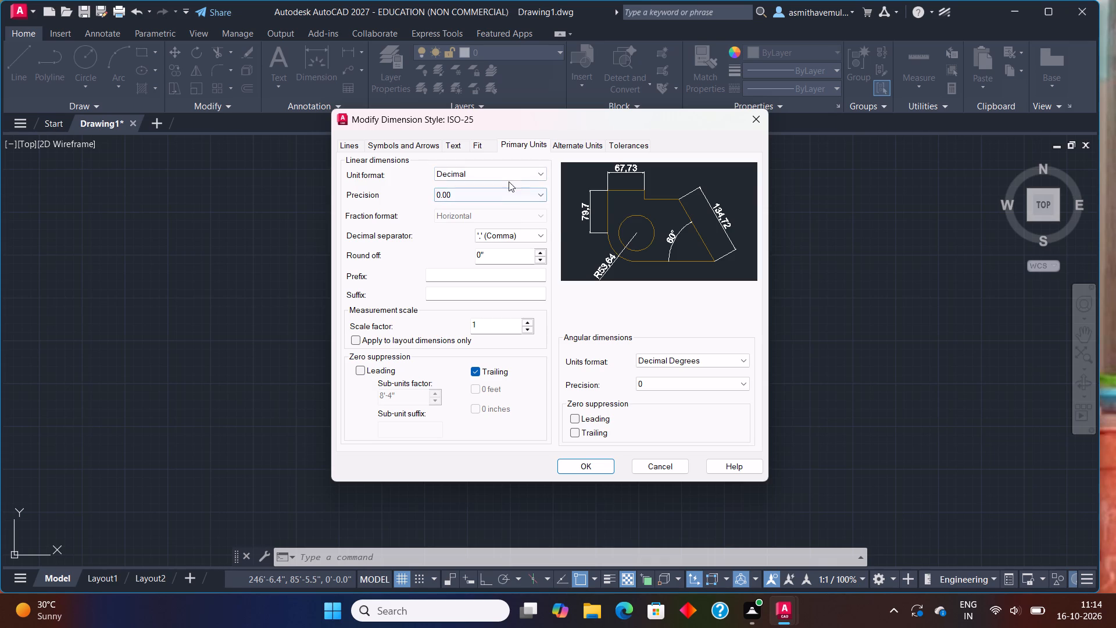
click(509, 176)
click(507, 202)
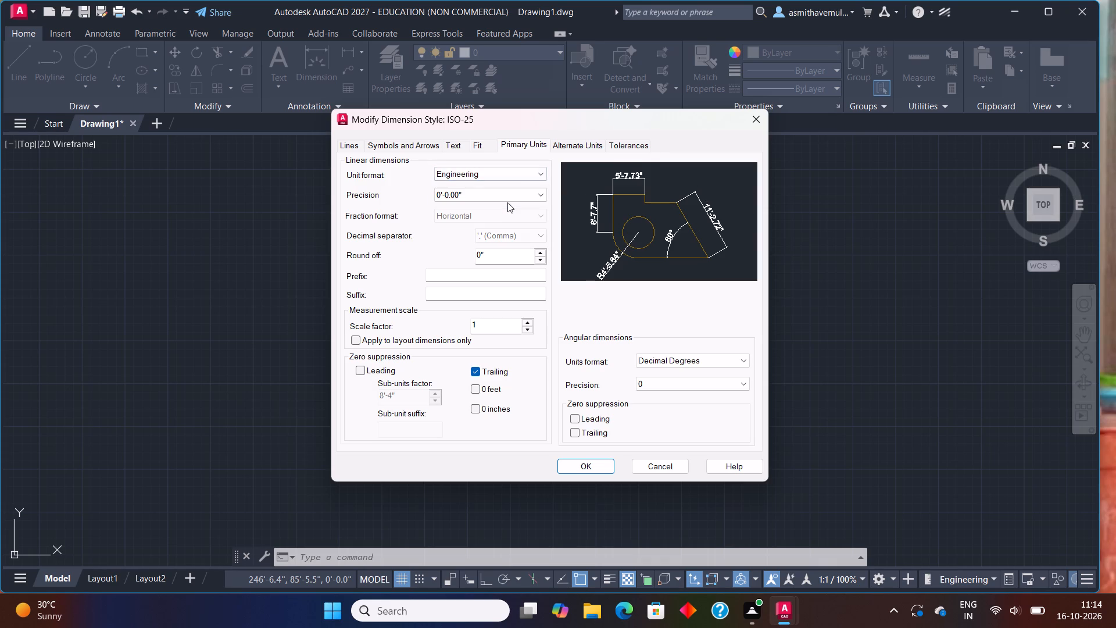
click(507, 198)
click(506, 213)
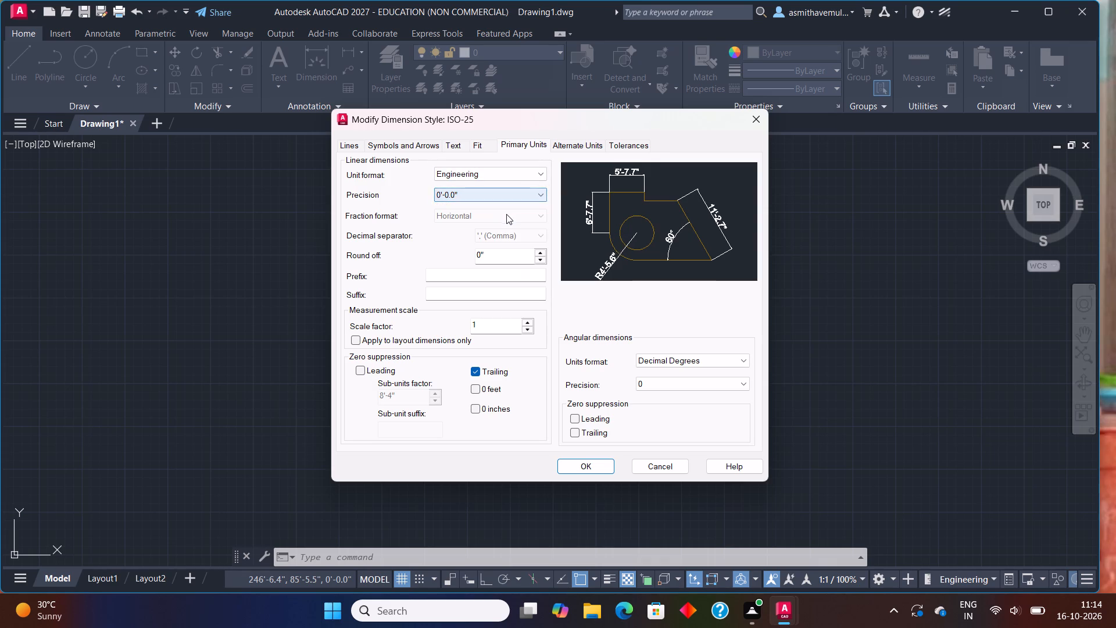
click(592, 466)
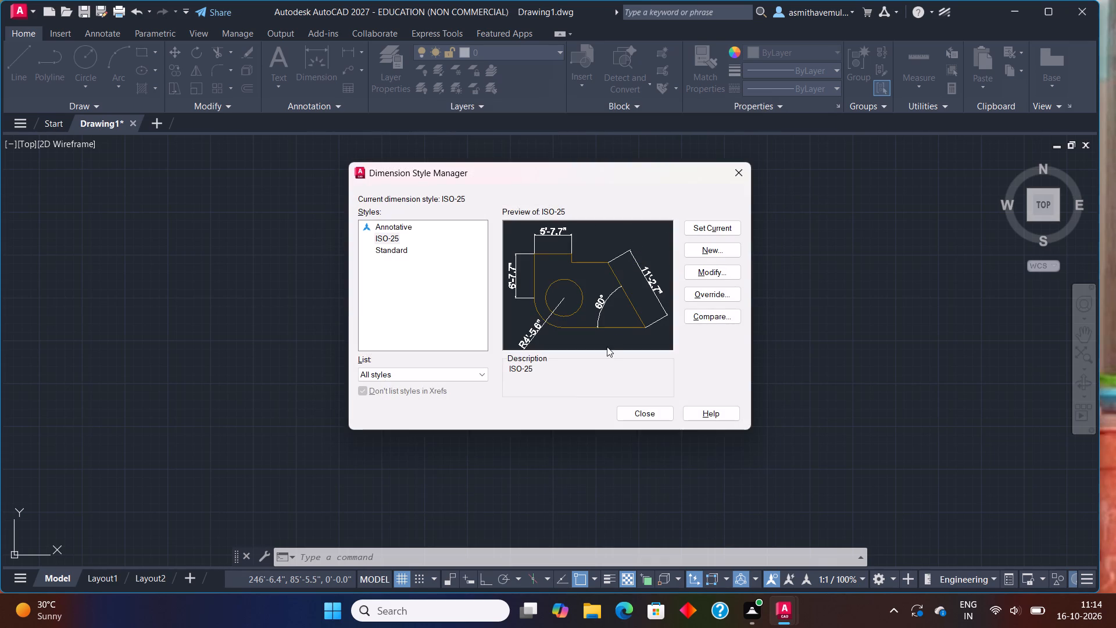
double_click(688, 227)
triple_click(691, 230)
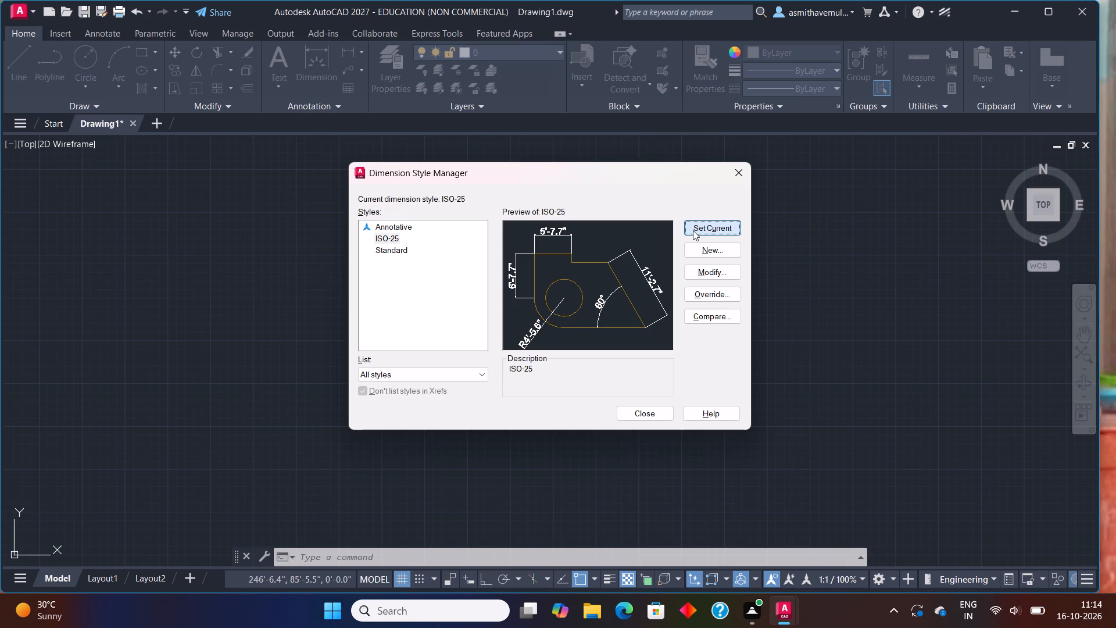
click(656, 415)
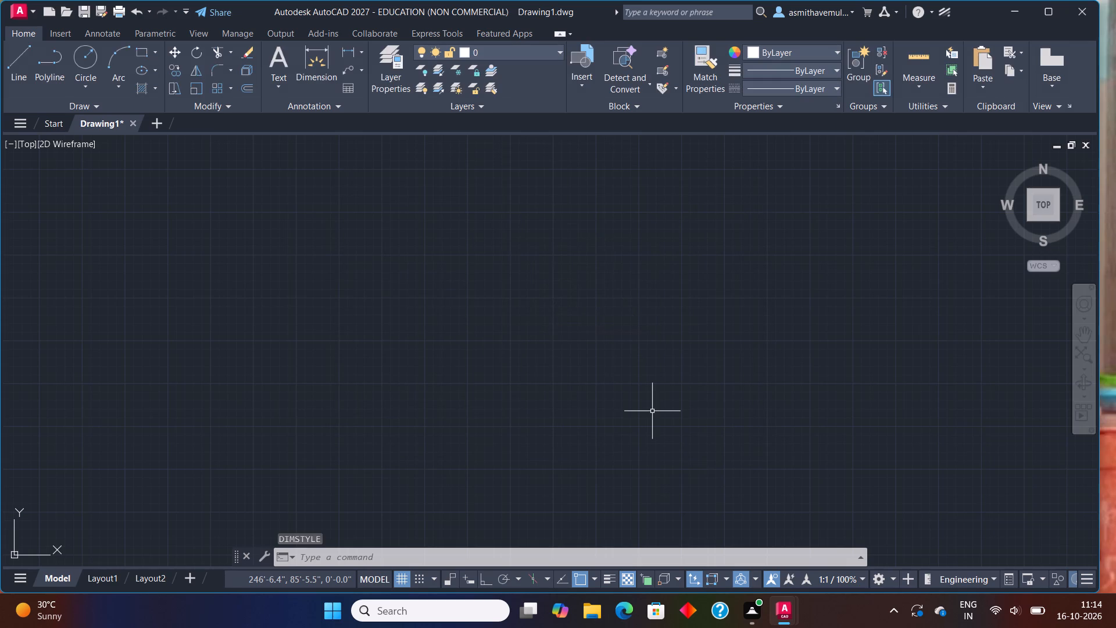
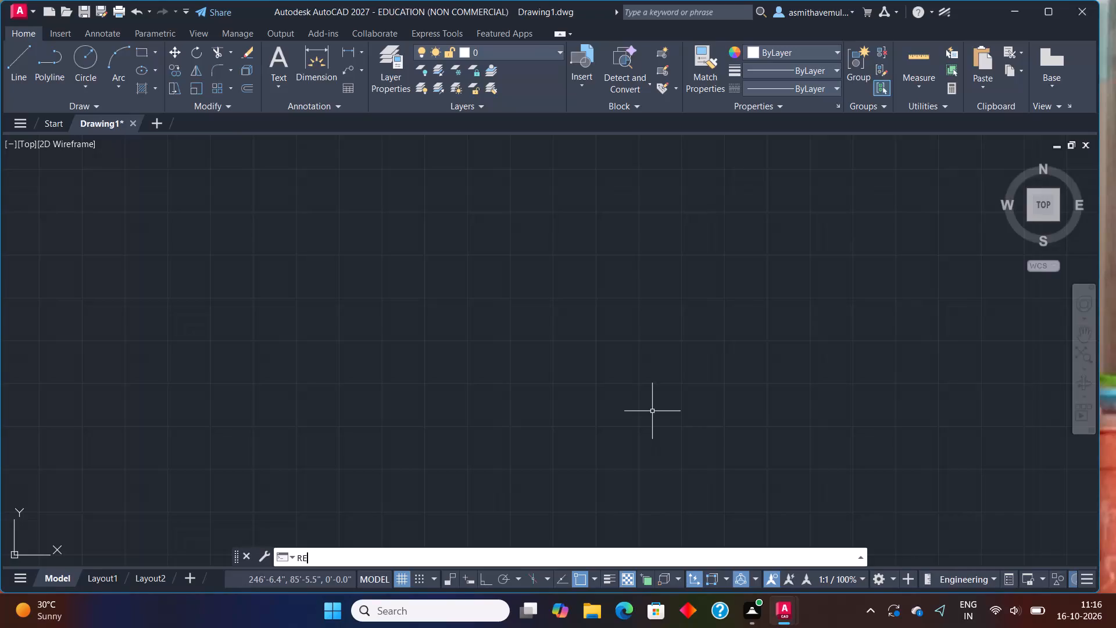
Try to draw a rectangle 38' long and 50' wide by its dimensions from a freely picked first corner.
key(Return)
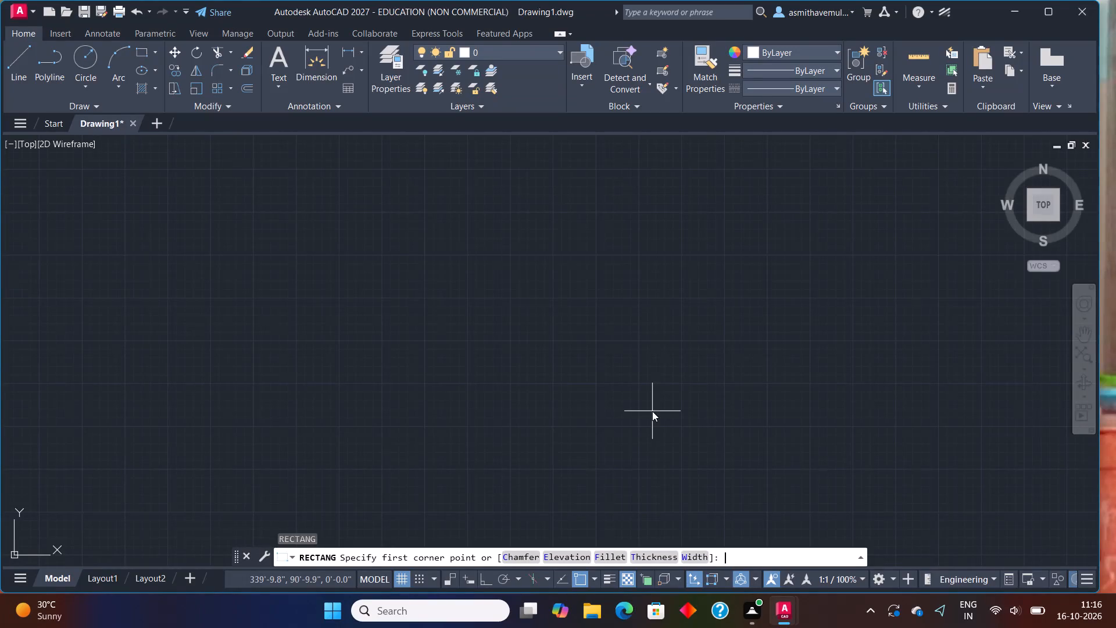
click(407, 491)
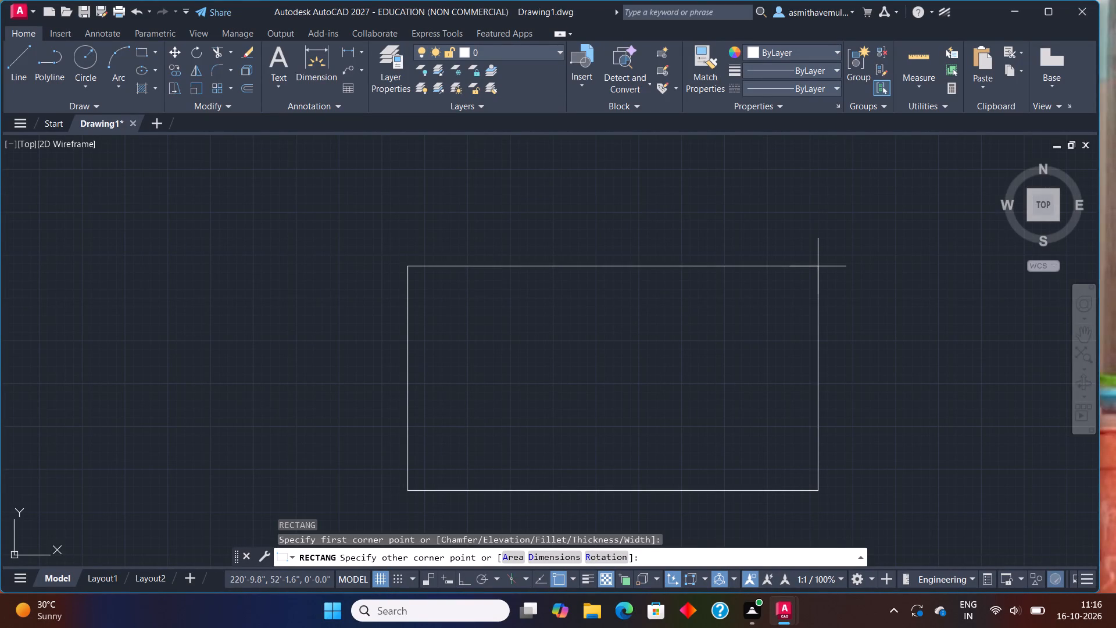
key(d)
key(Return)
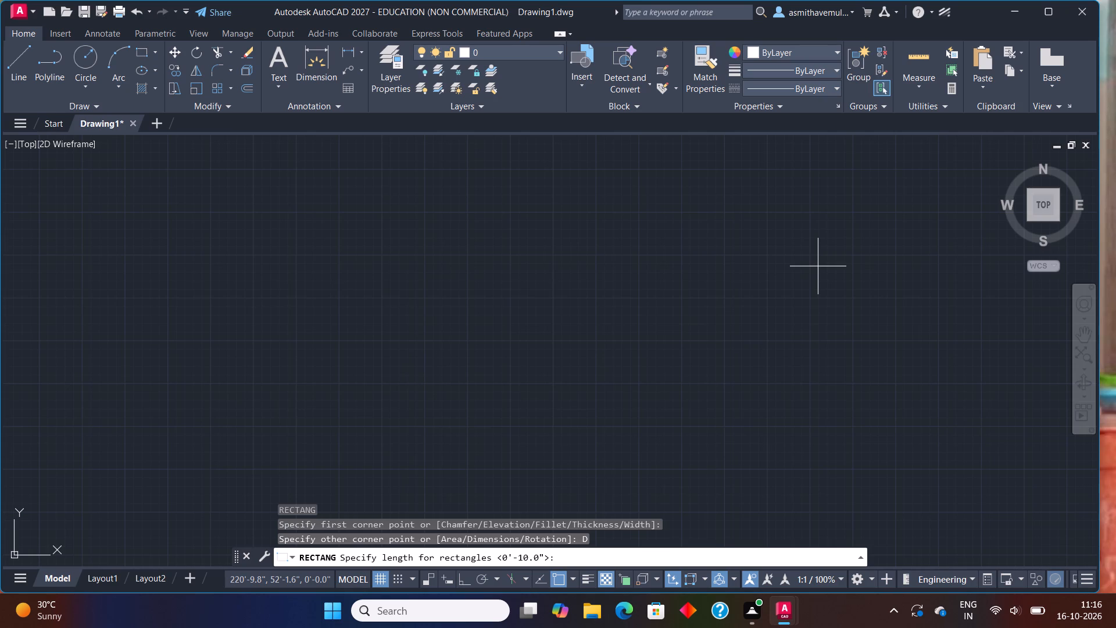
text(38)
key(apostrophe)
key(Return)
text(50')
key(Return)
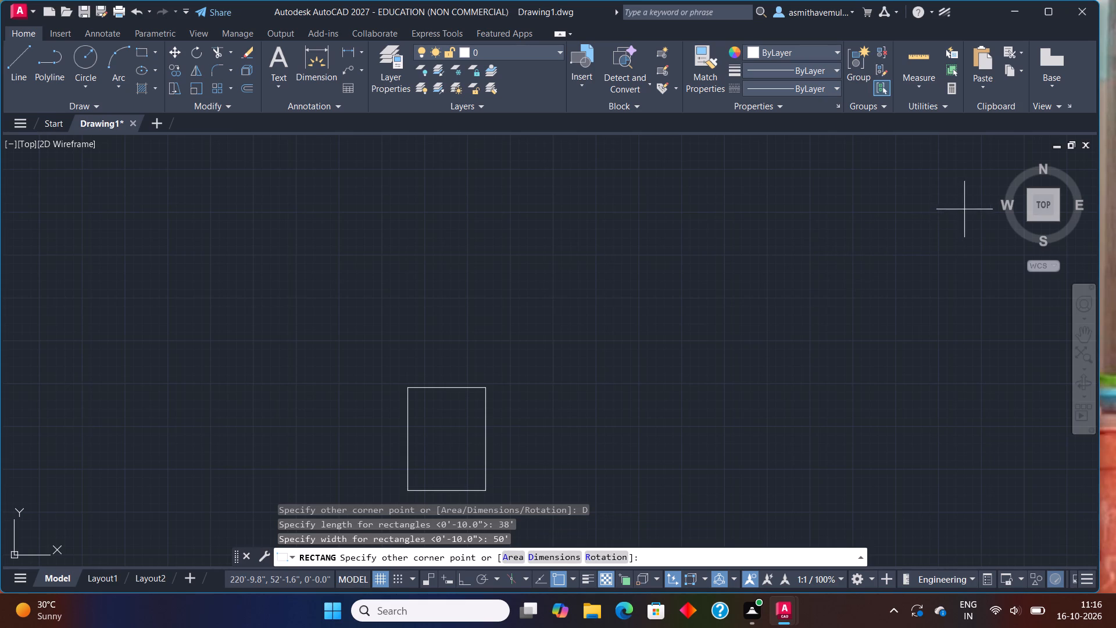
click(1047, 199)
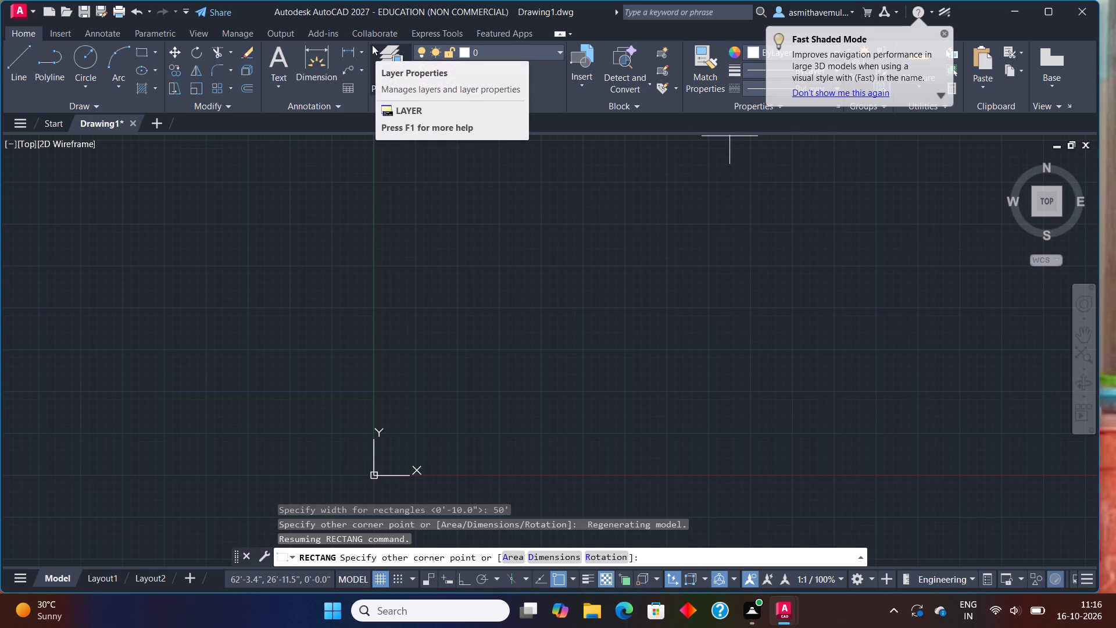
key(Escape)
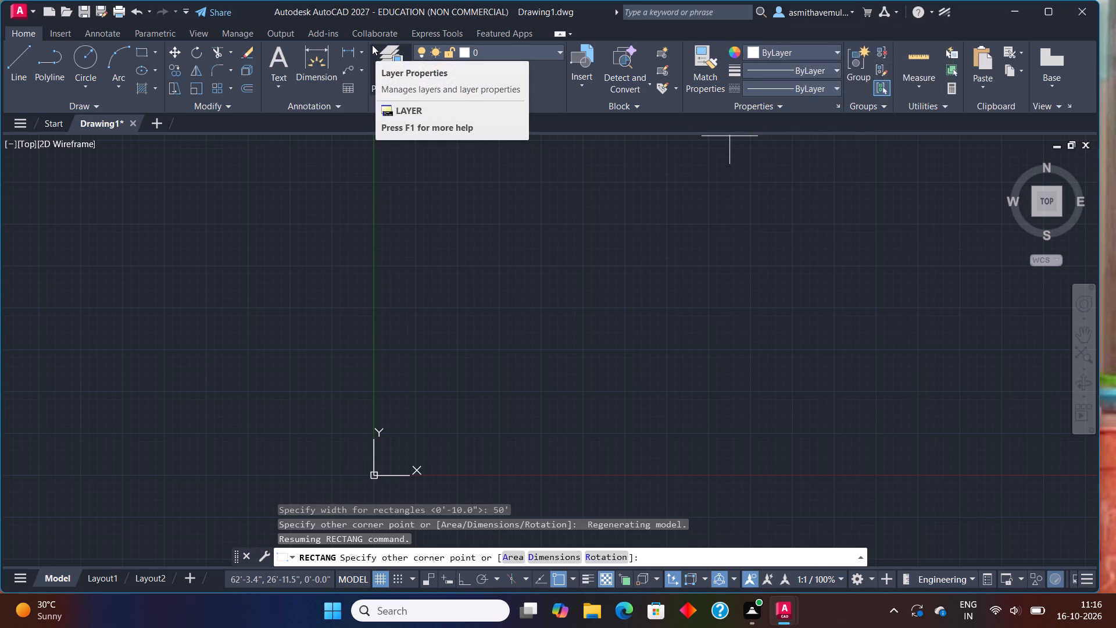
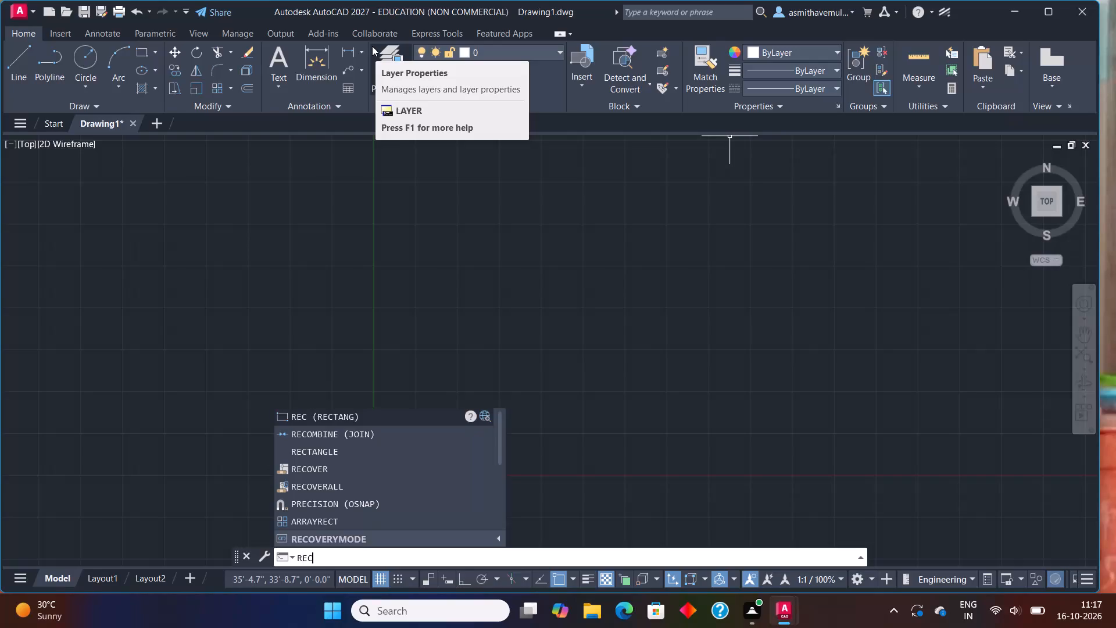
Draw the outer rectangle by dimensions, 38' long and 50' wide, from a freely picked first corner.
key(Return)
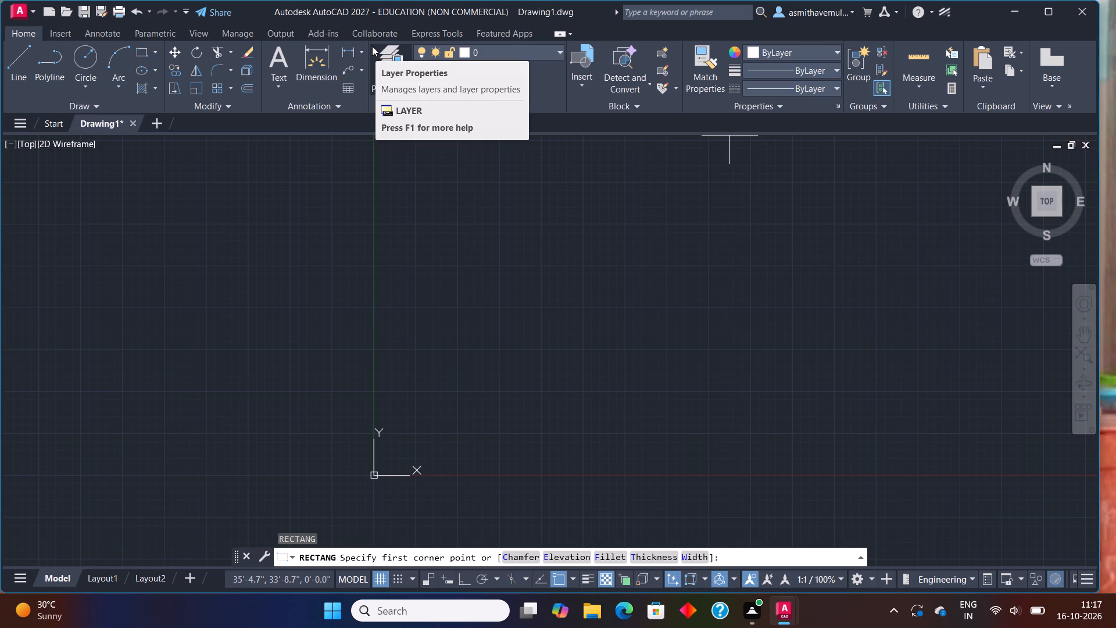
middle_drag(648, 409, 641, 409)
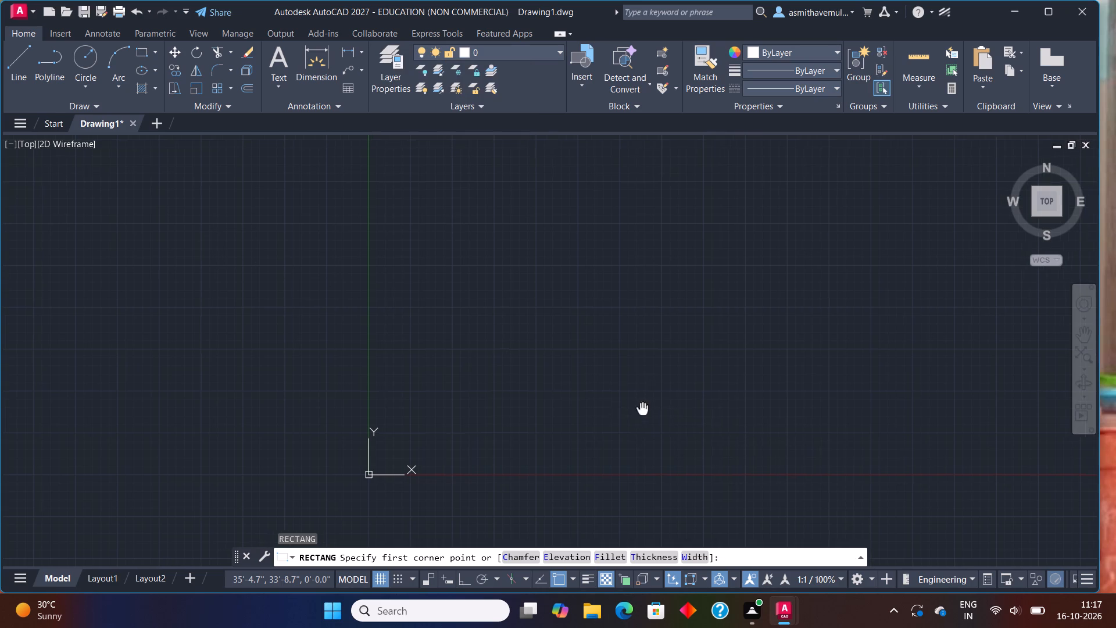
middle_drag(641, 409, 373, 451)
click(294, 482)
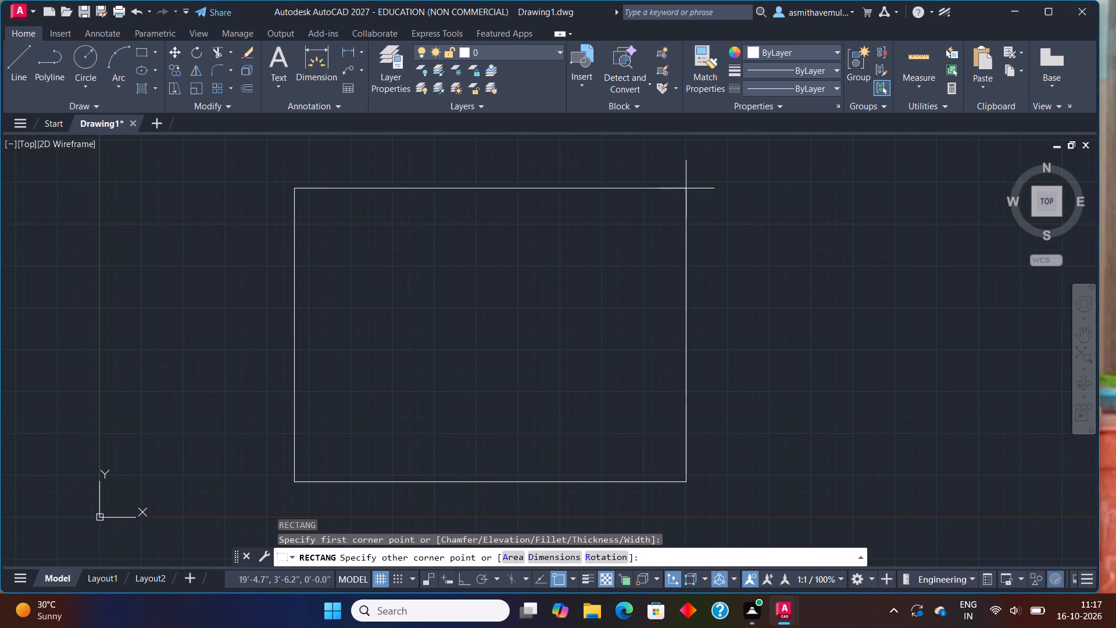
key(d)
key(Return)
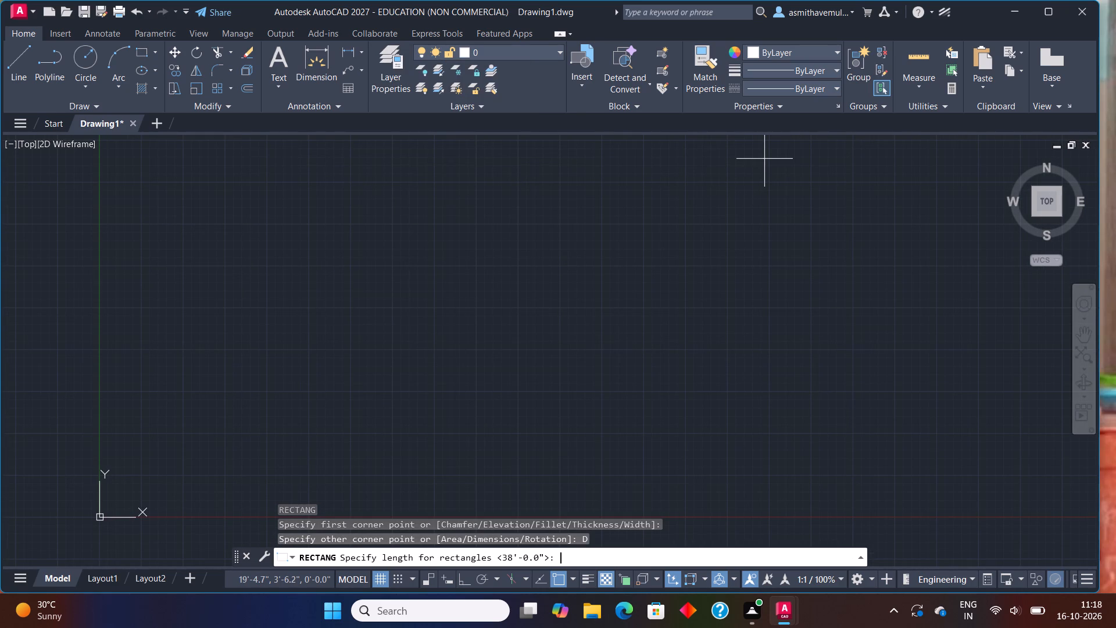
key(3)
key(8)
key(apostrophe)
key(Return)
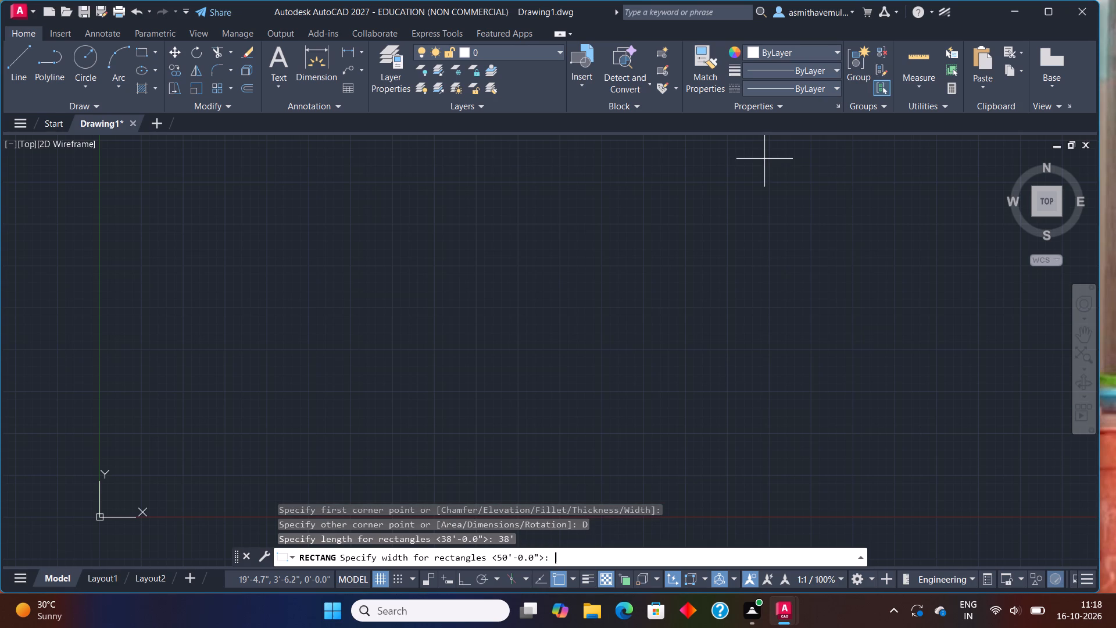
text(50')
key(Return)
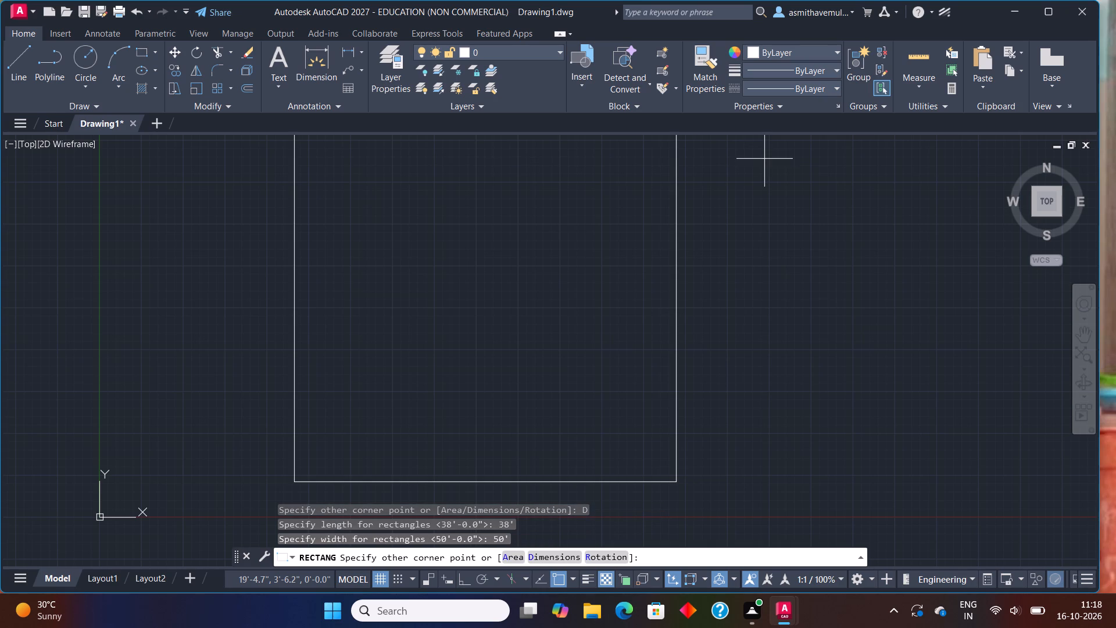
click(774, 159)
Add linear dimensions outside the rectangle's top edge and right edge.
scroll(757, 283, down, 1)
middle_drag(754, 259, 747, 290)
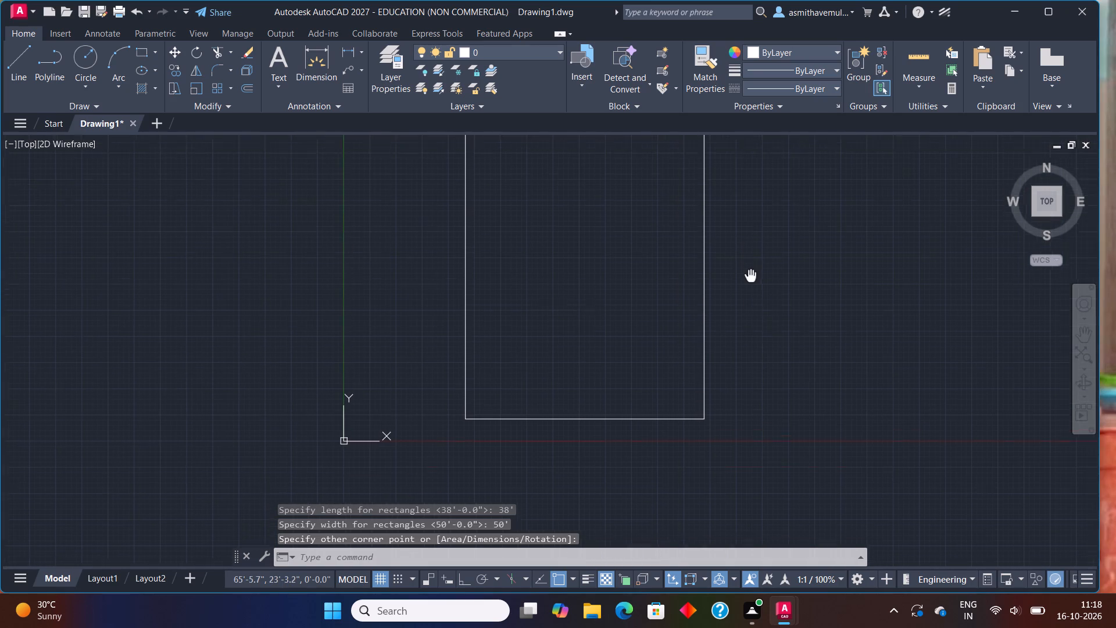
middle_drag(747, 290, 734, 352)
key(d)
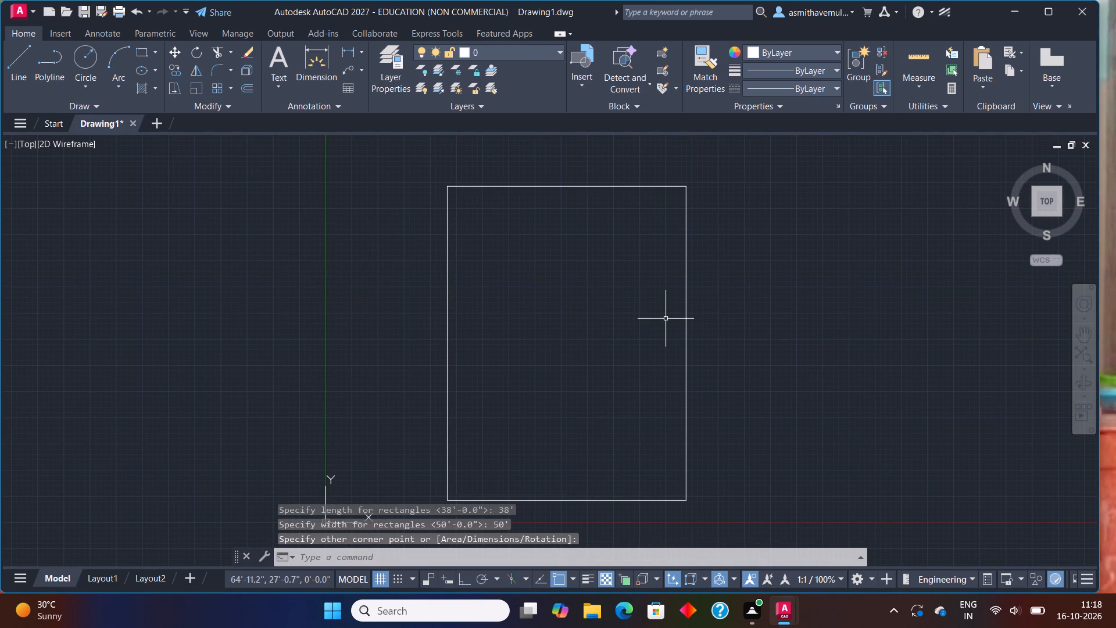
key(l)
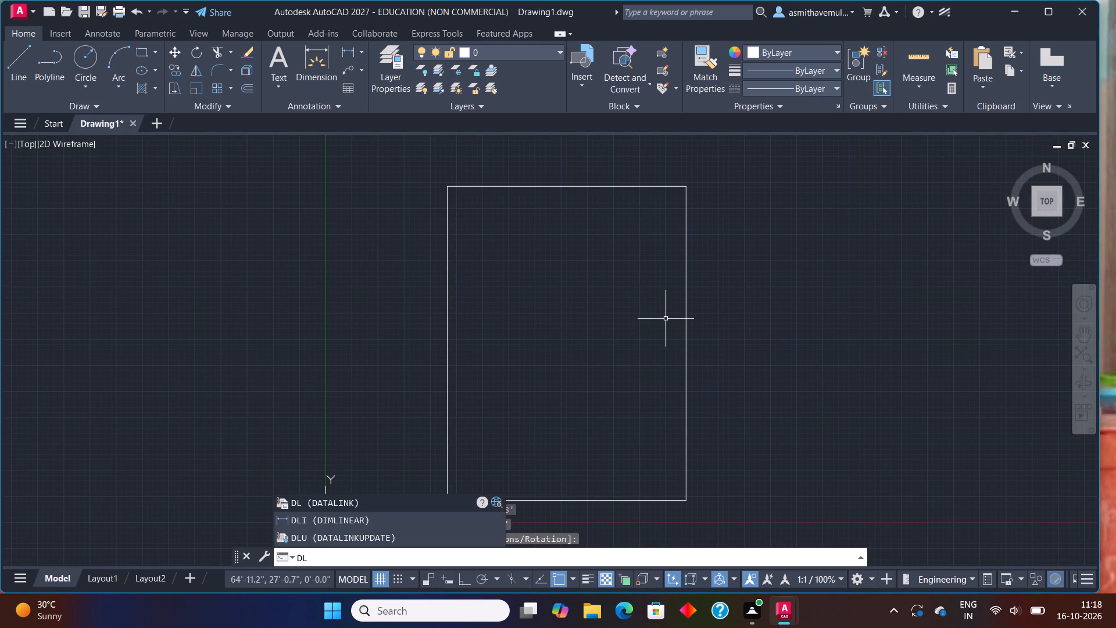
key(i)
key(Return)
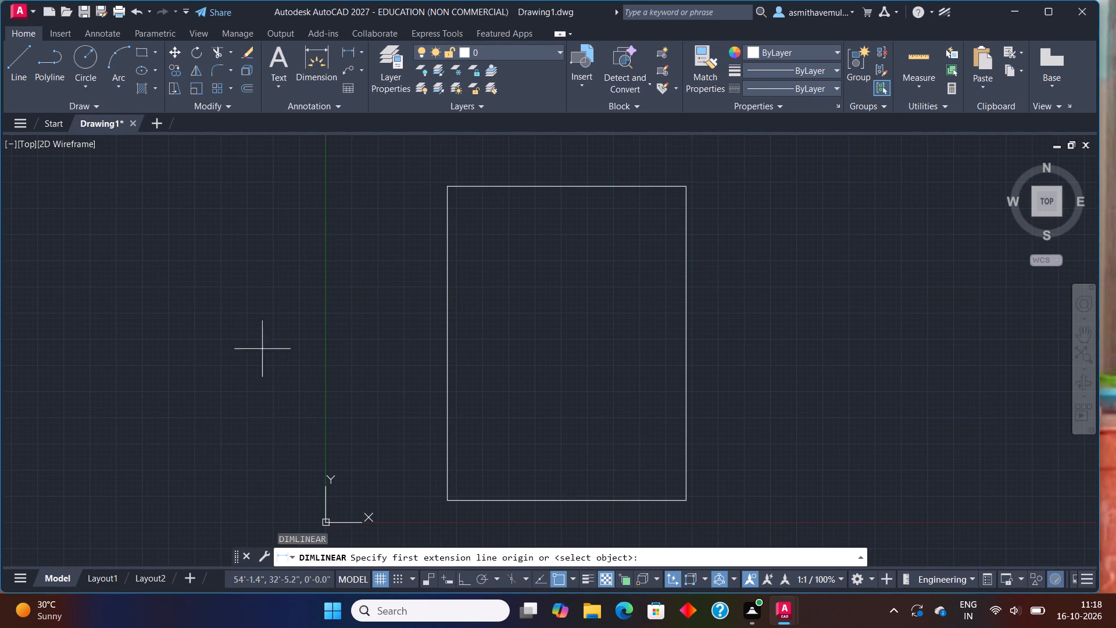
click(449, 188)
click(687, 190)
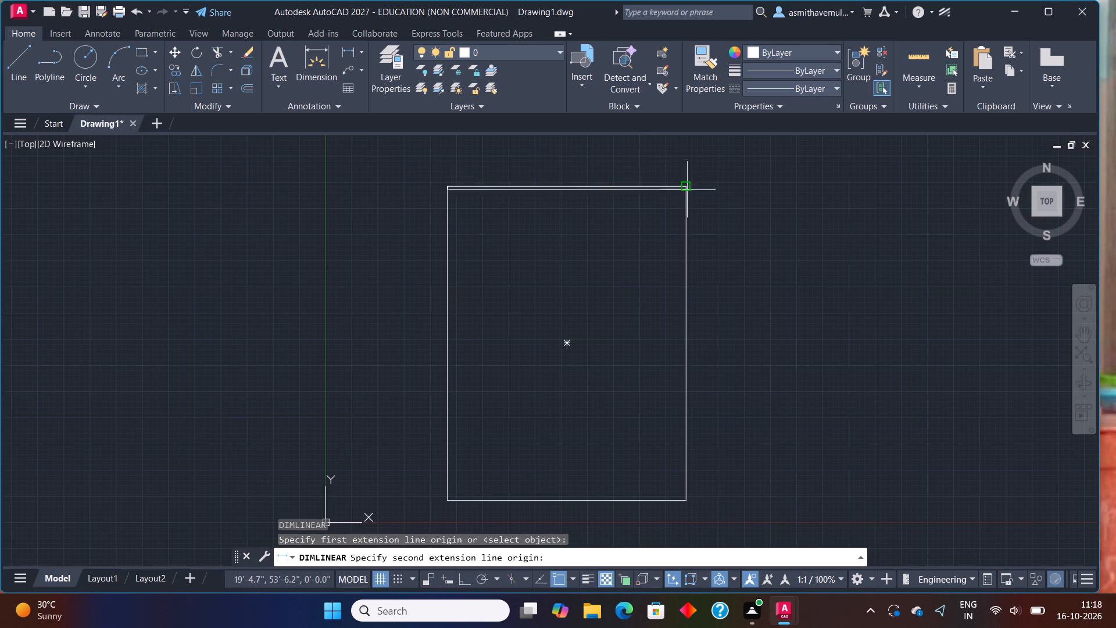
click(686, 166)
key(space)
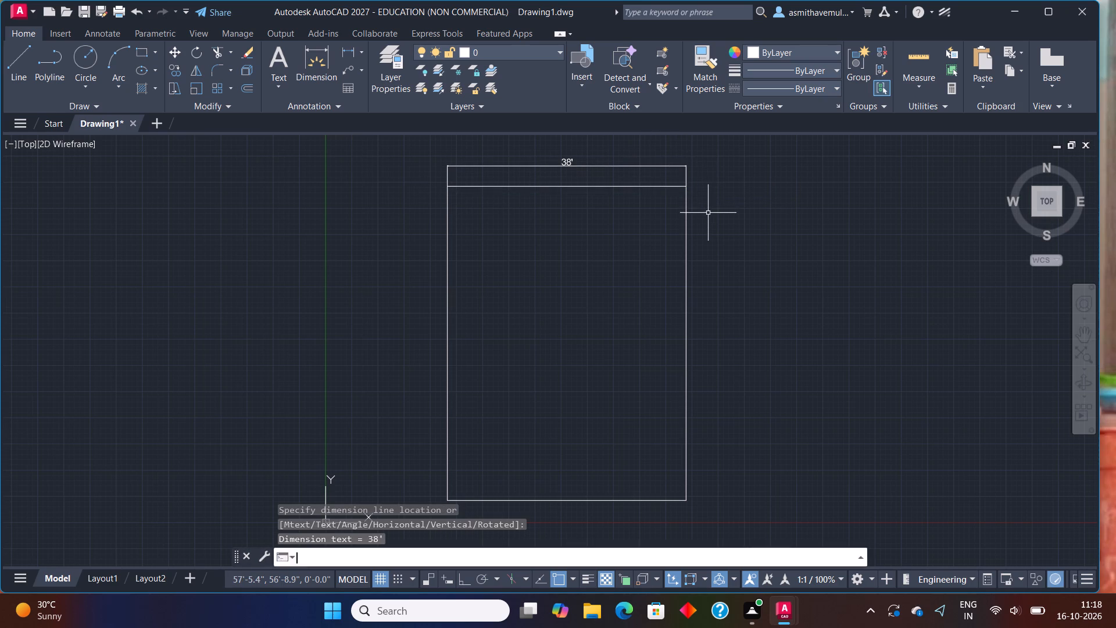
click(682, 184)
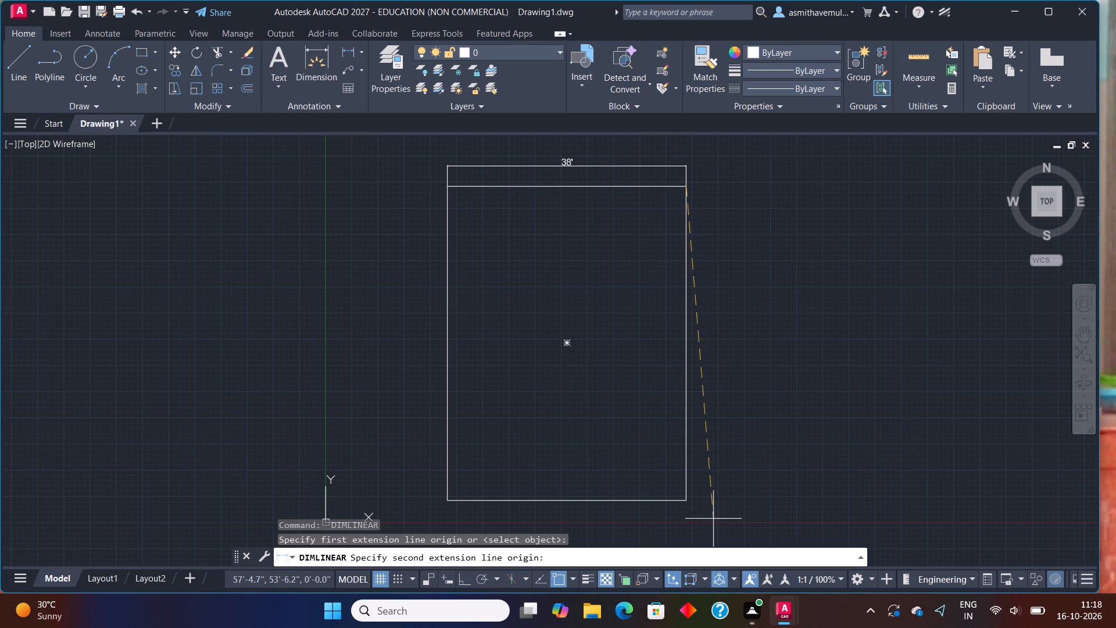
click(685, 497)
click(717, 501)
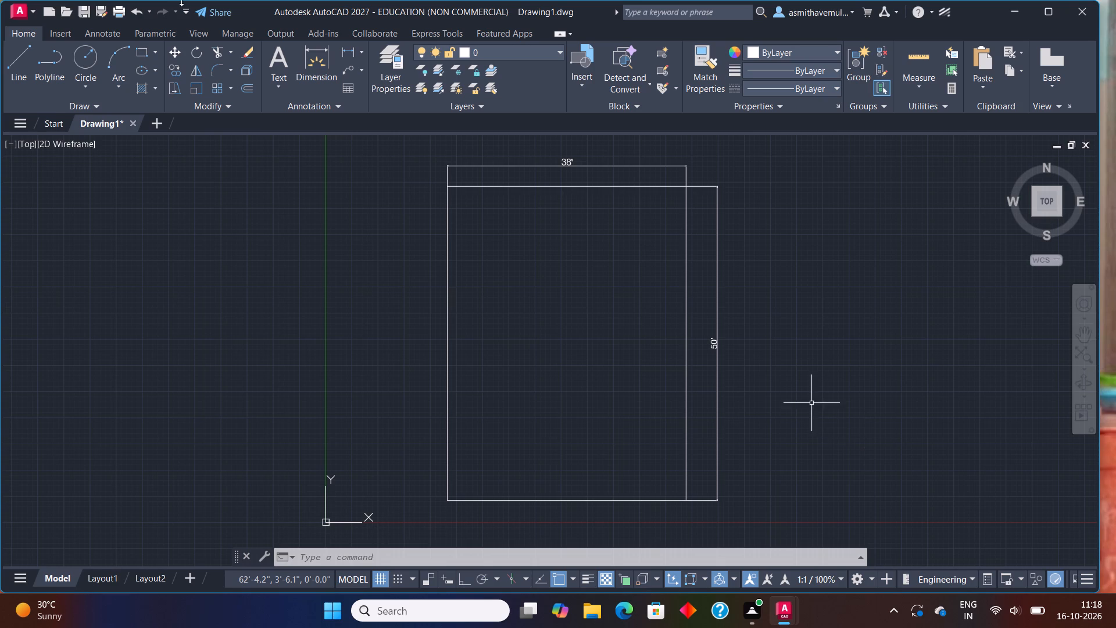
Offset the rectangle 9" inward to form the outer wall thickness.
key(o)
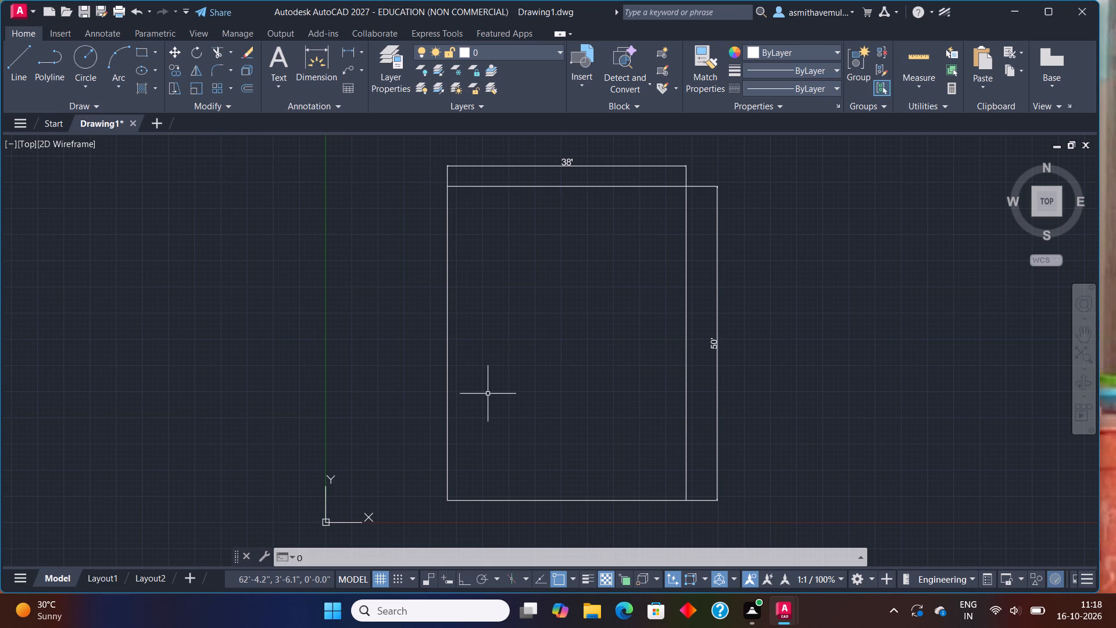
key(Return)
text(9")
key(Return)
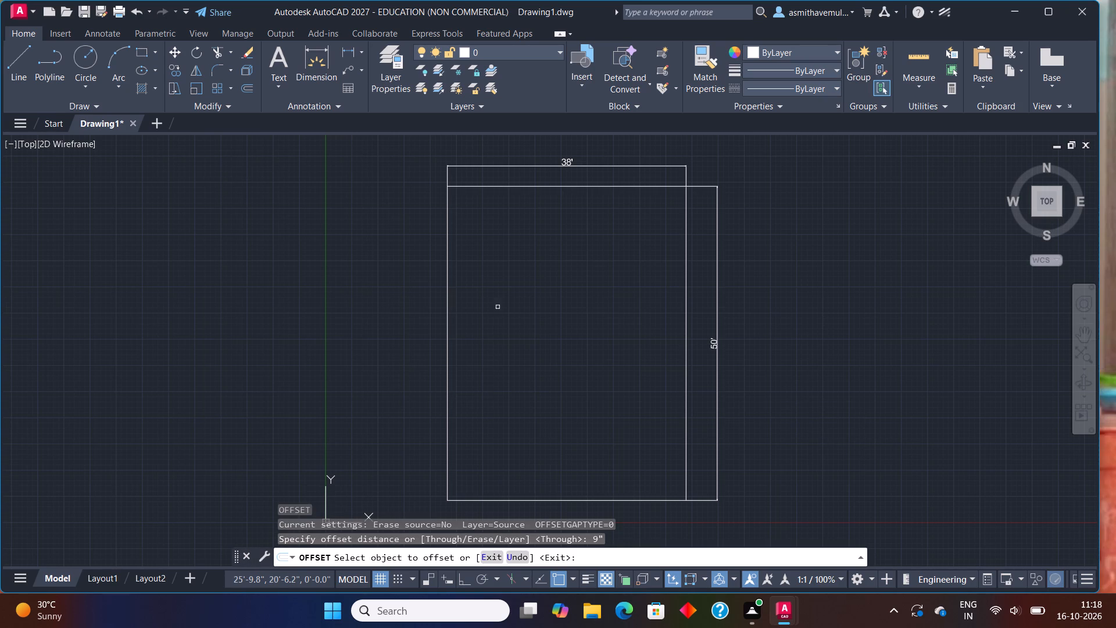
click(495, 185)
click(495, 220)
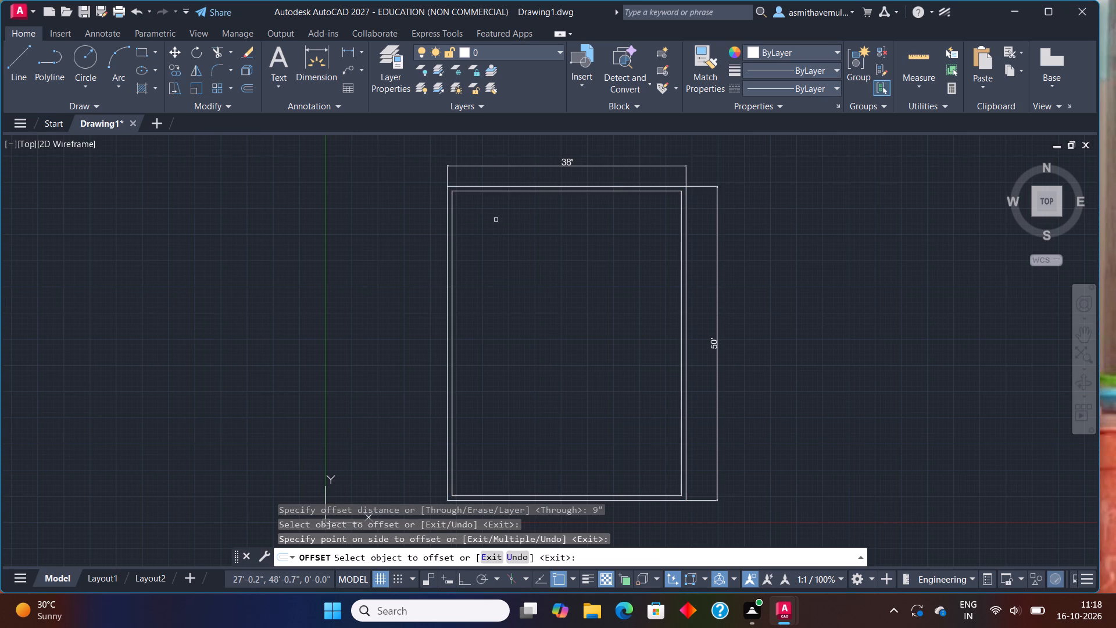
key(Escape)
Explode the inner rectangle into separate lines.
click(492, 191)
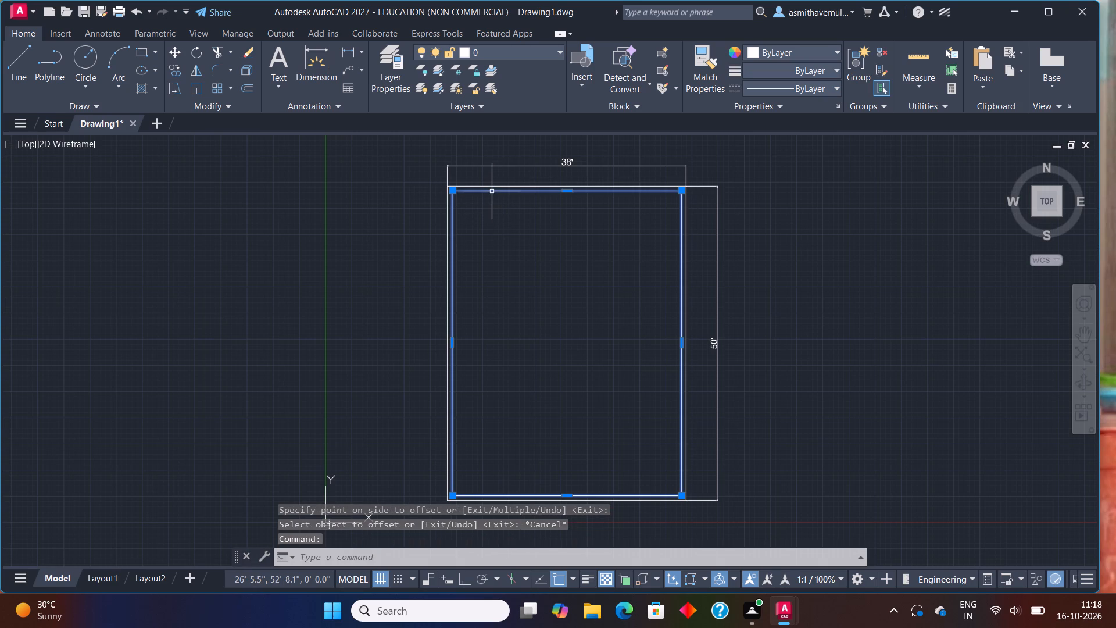
key(x)
key(Return)
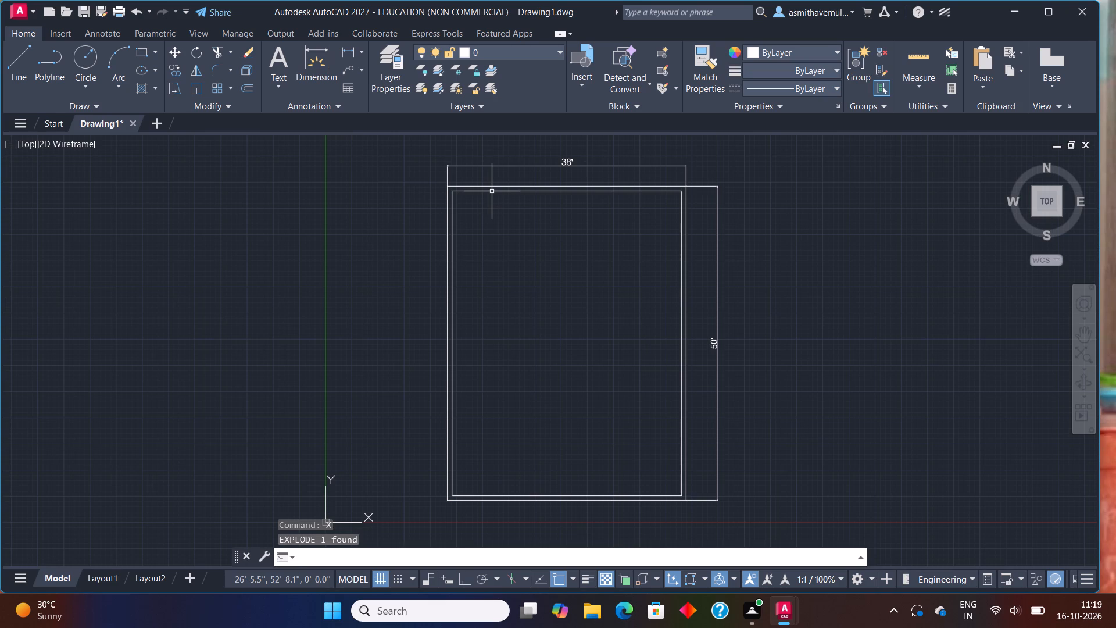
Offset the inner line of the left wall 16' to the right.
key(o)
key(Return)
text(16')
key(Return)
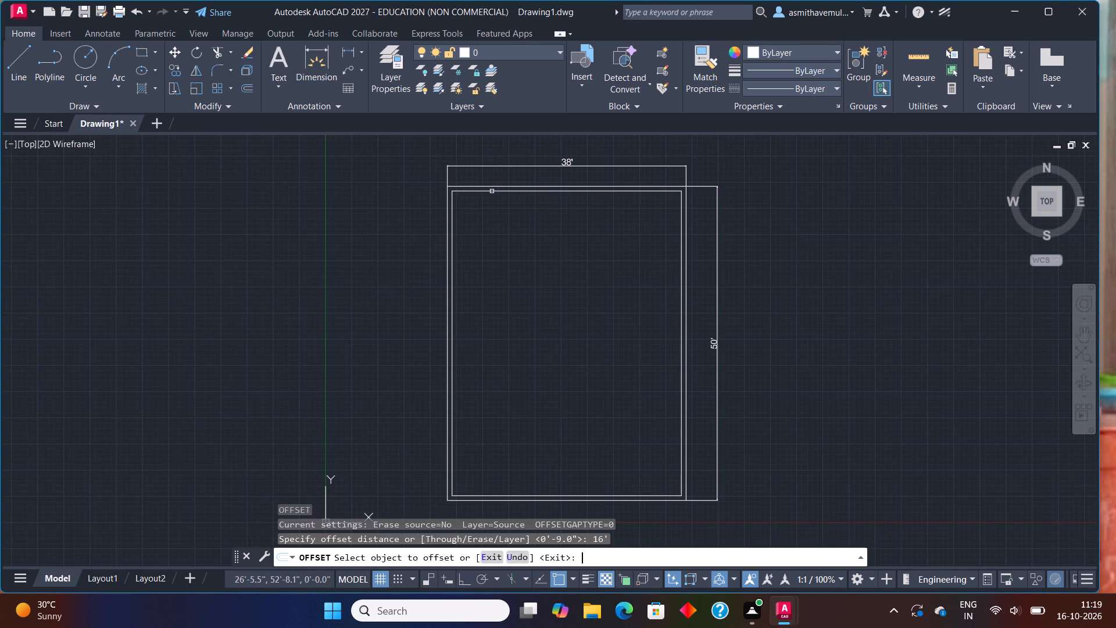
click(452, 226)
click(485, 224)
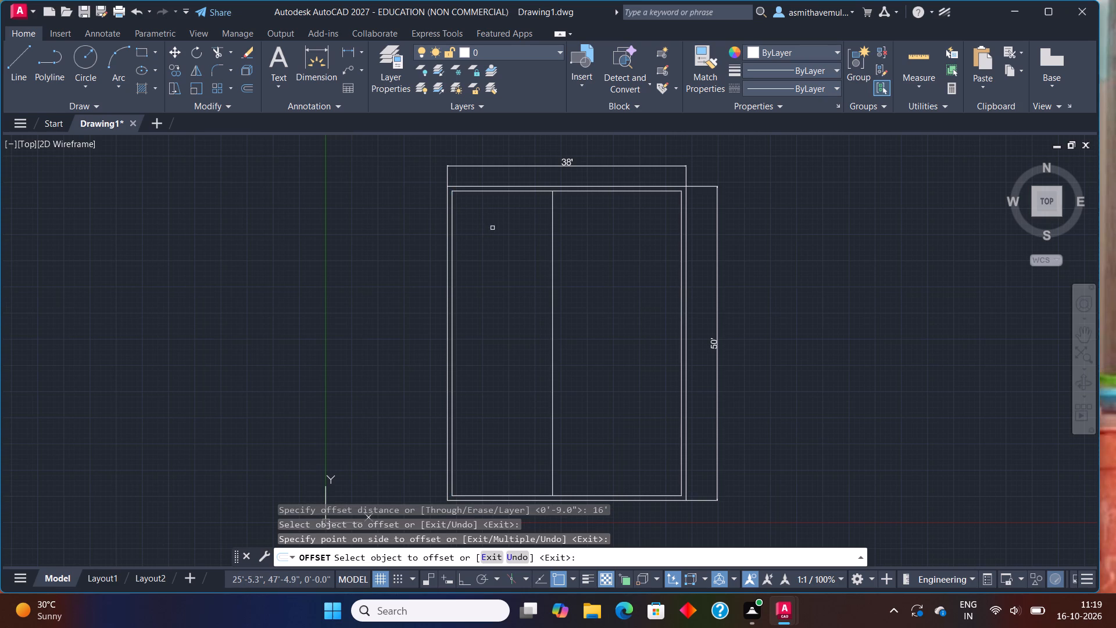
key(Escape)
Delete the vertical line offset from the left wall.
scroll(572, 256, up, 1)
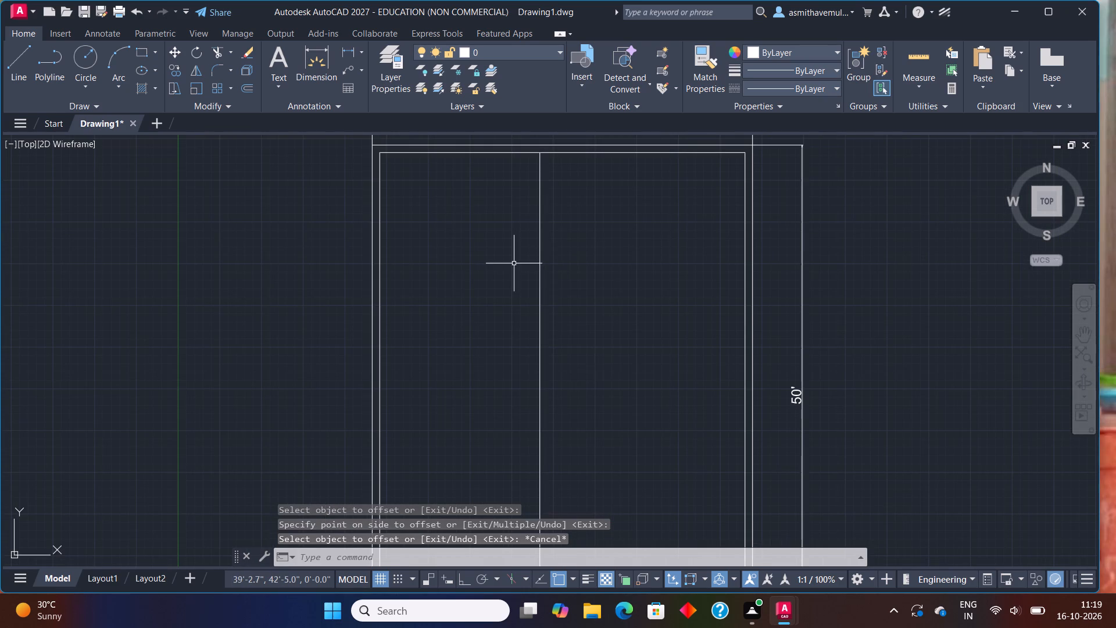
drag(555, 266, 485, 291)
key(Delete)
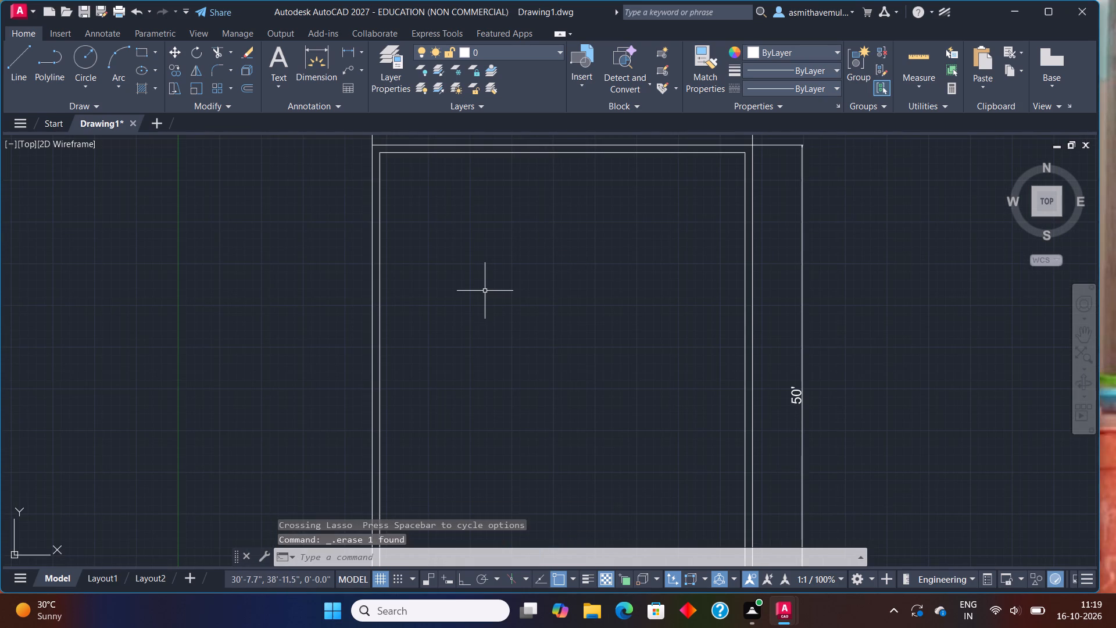
Offset the left wall's inner line 16' to the right as the first partition line.
key(o)
key(Return)
text(16')
key(Return)
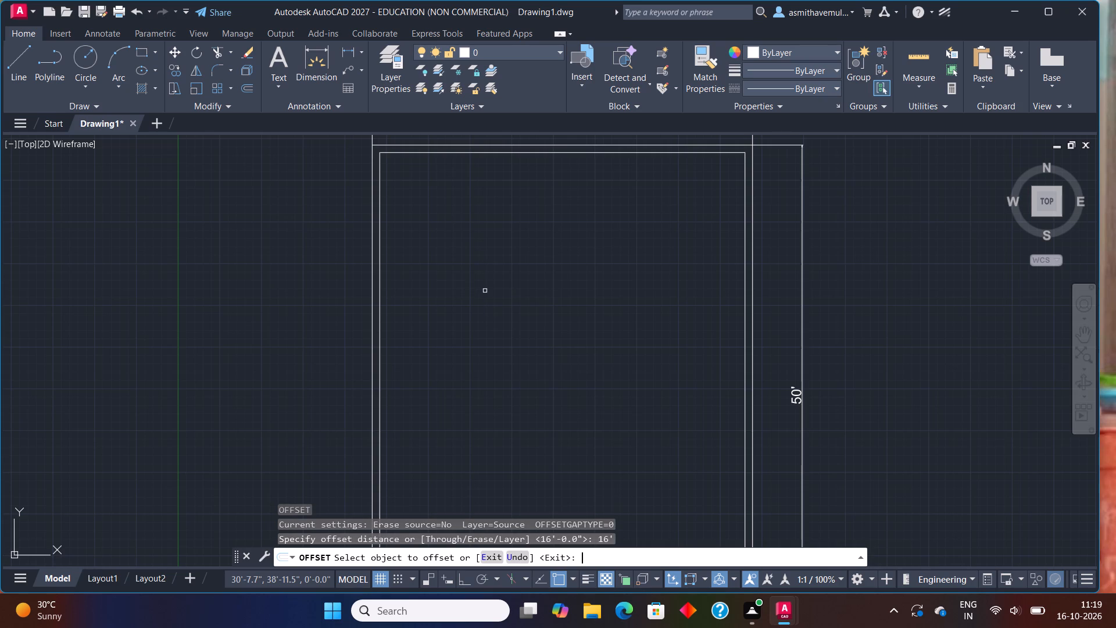
click(378, 285)
click(480, 258)
key(Escape)
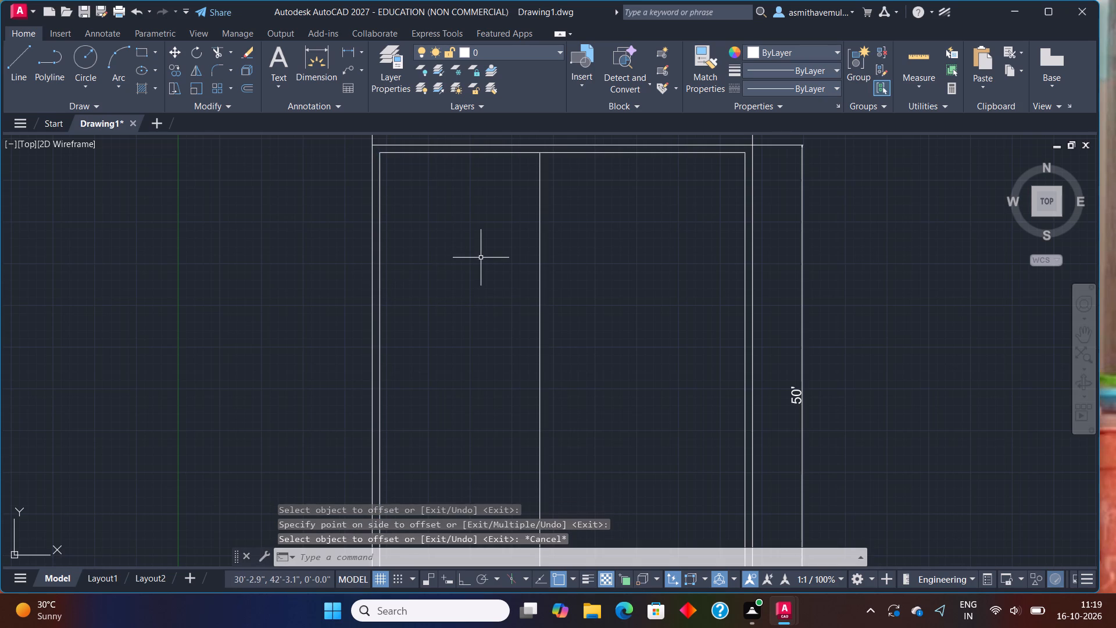
Offset the vertical partition line 6" to the right to give the partition its thickness.
key(o)
key(Return)
text(6")
key(Return)
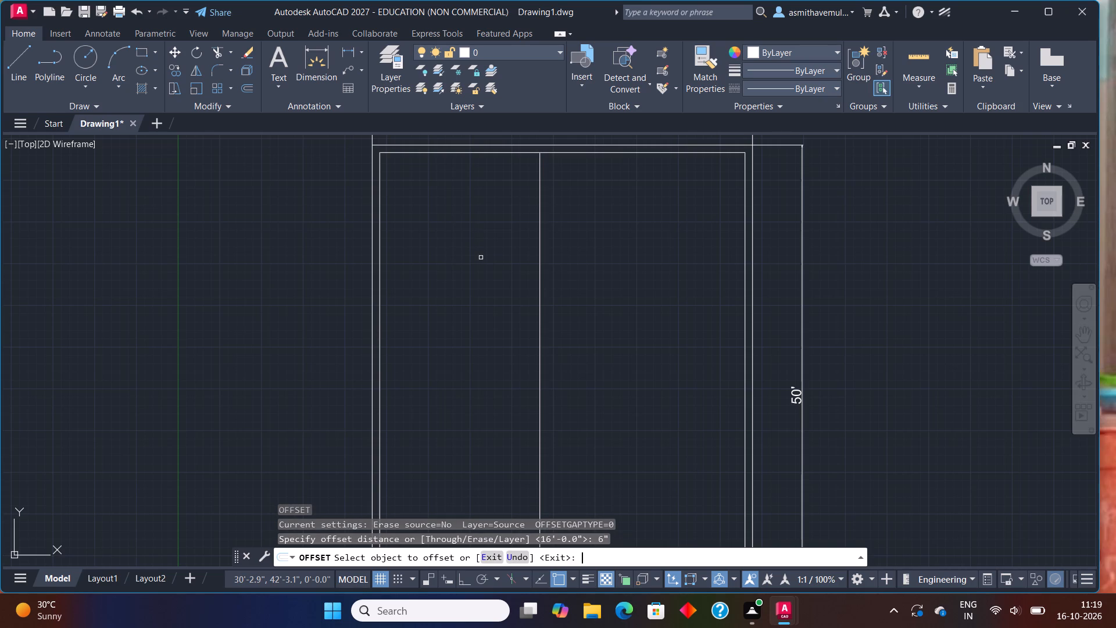
click(538, 250)
click(547, 247)
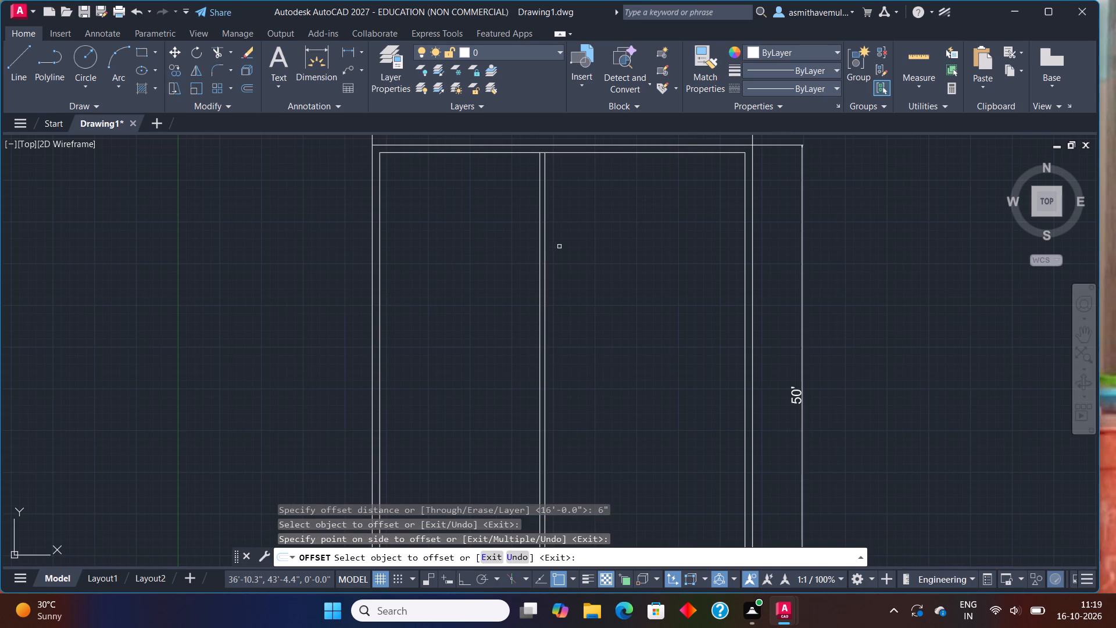
key(Escape)
Offset the partition's right-hand line 16' to the right to create another vertical line.
key(o)
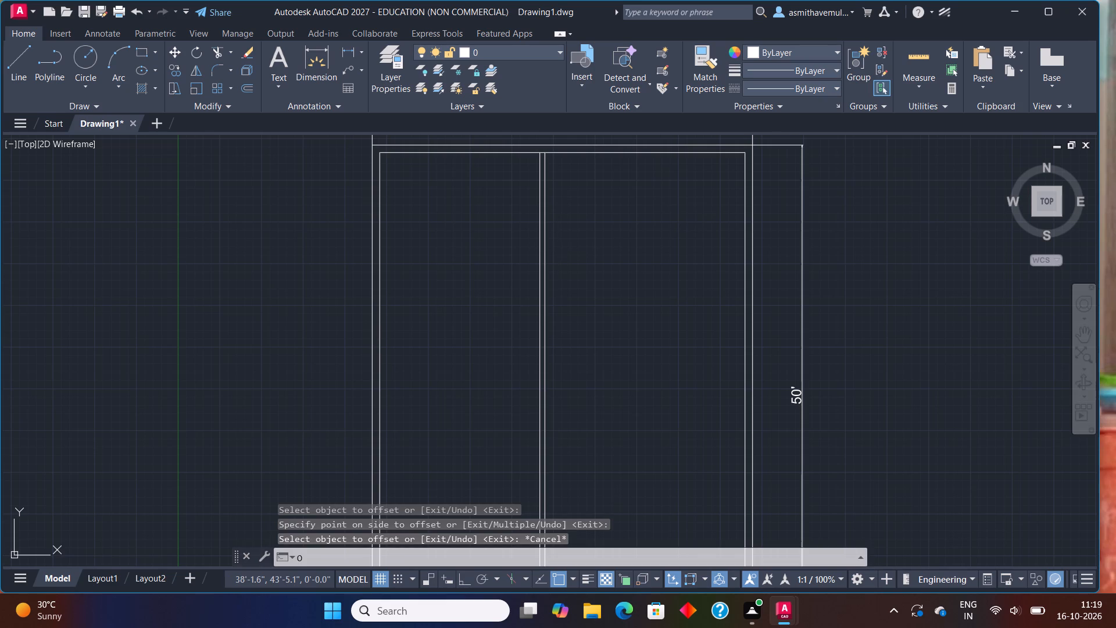
key(Return)
text(16')
key(Return)
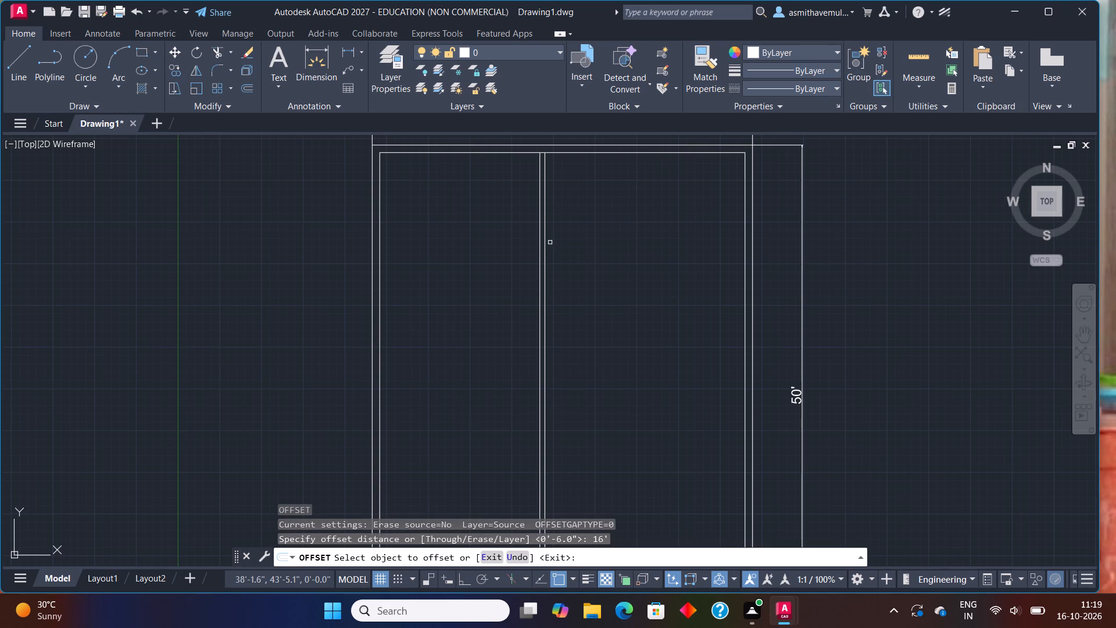
click(546, 235)
click(599, 224)
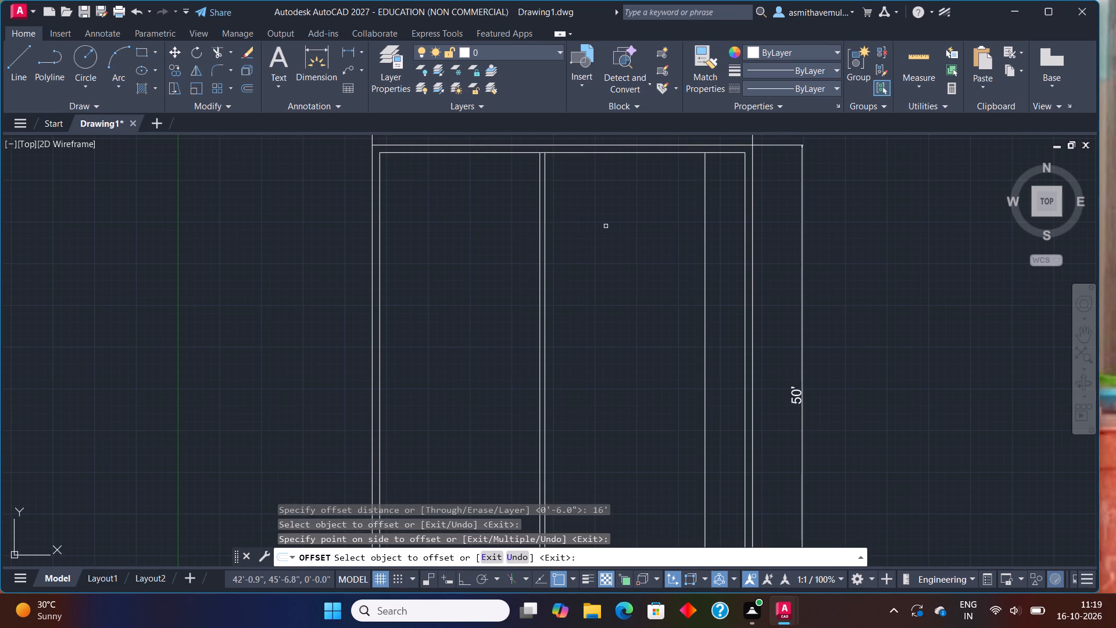
key(Escape)
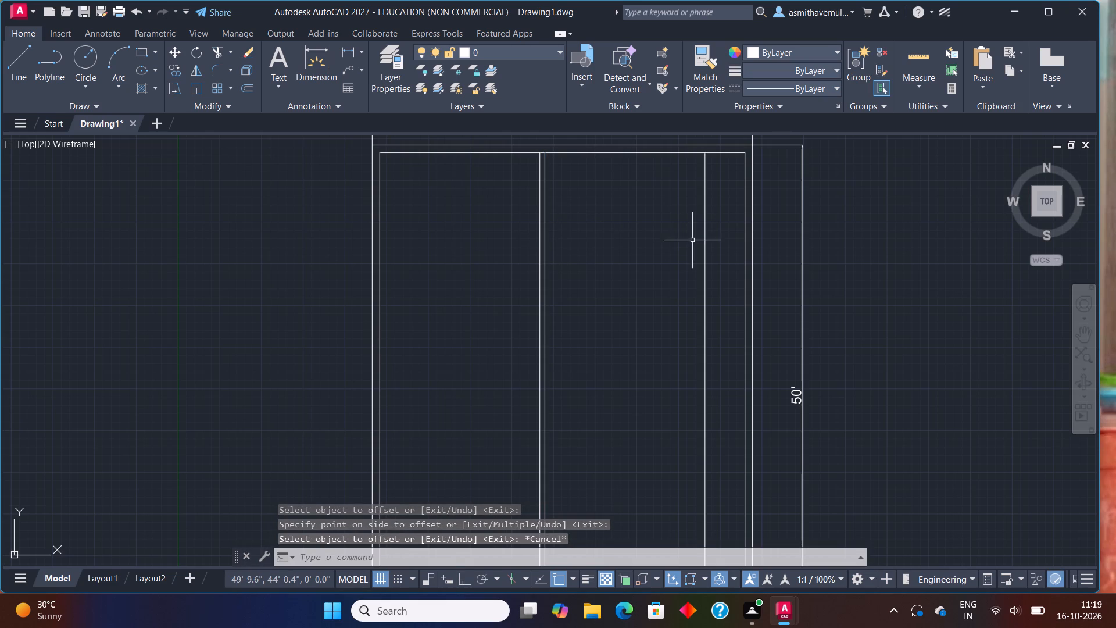
Measure the horizontal gap between the last offset vertical line and the right wall's inner line.
scroll(692, 240, up, 1)
middle_drag(693, 241, 635, 360)
text(DLI)
key(Return)
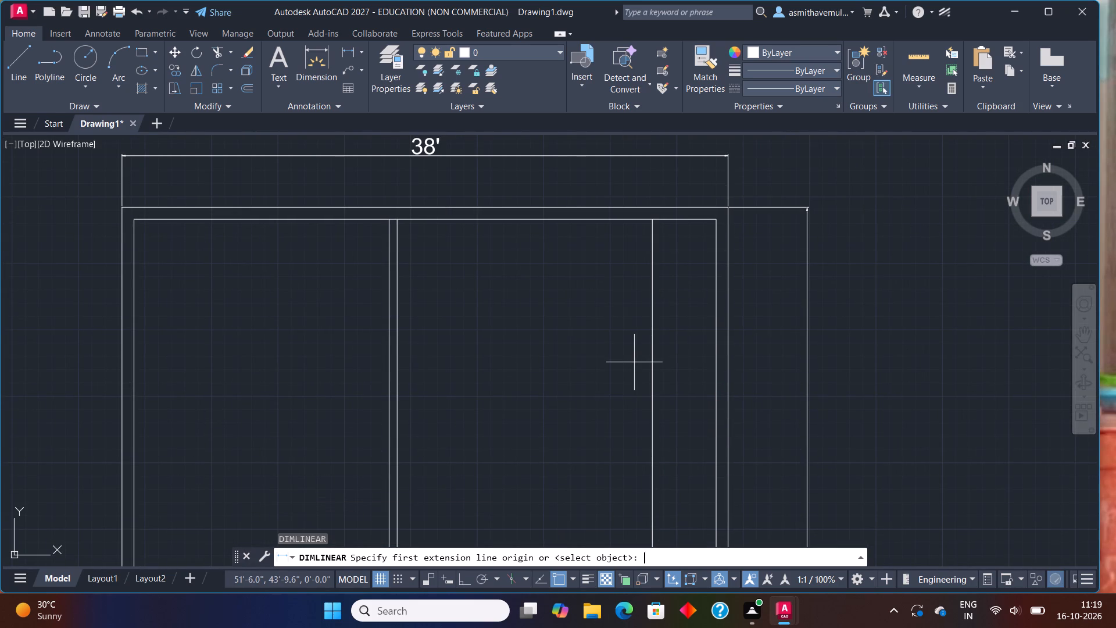
click(652, 338)
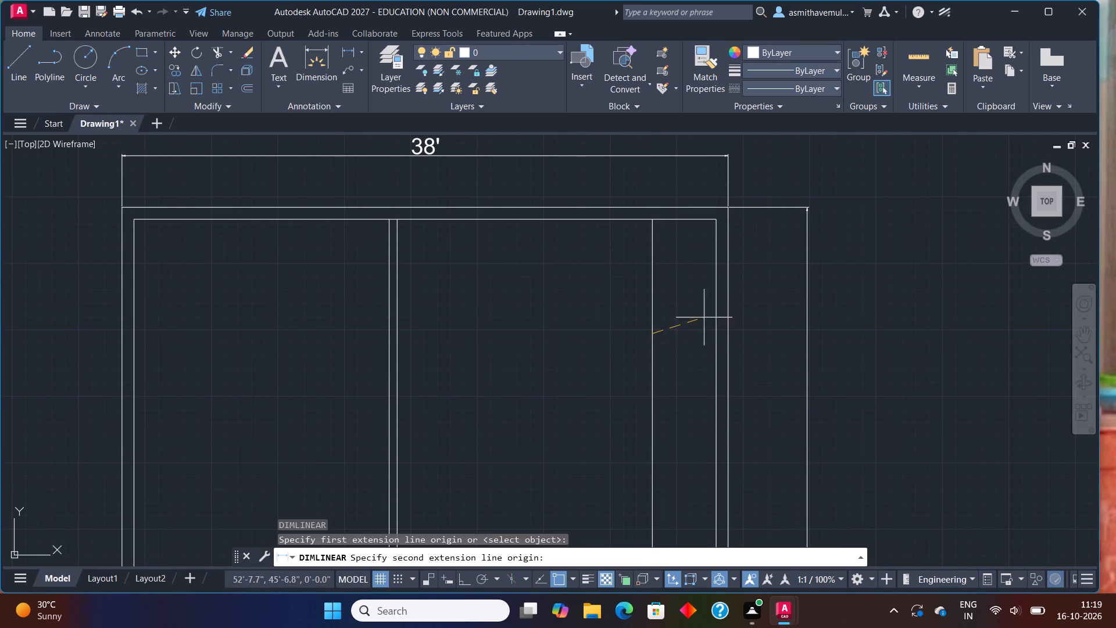
click(717, 336)
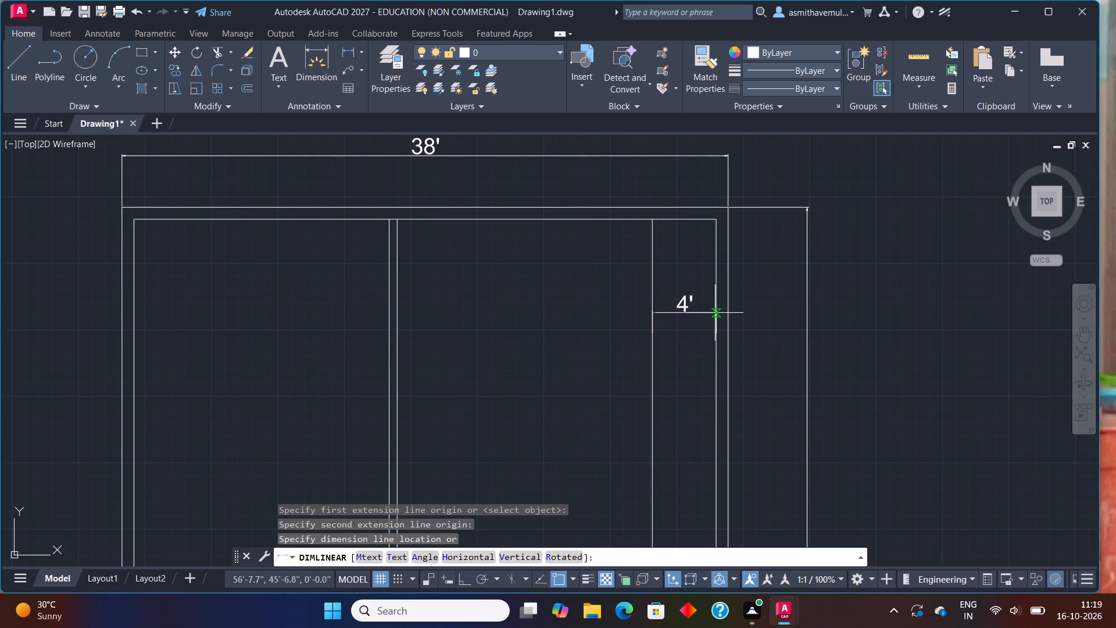
key(Escape)
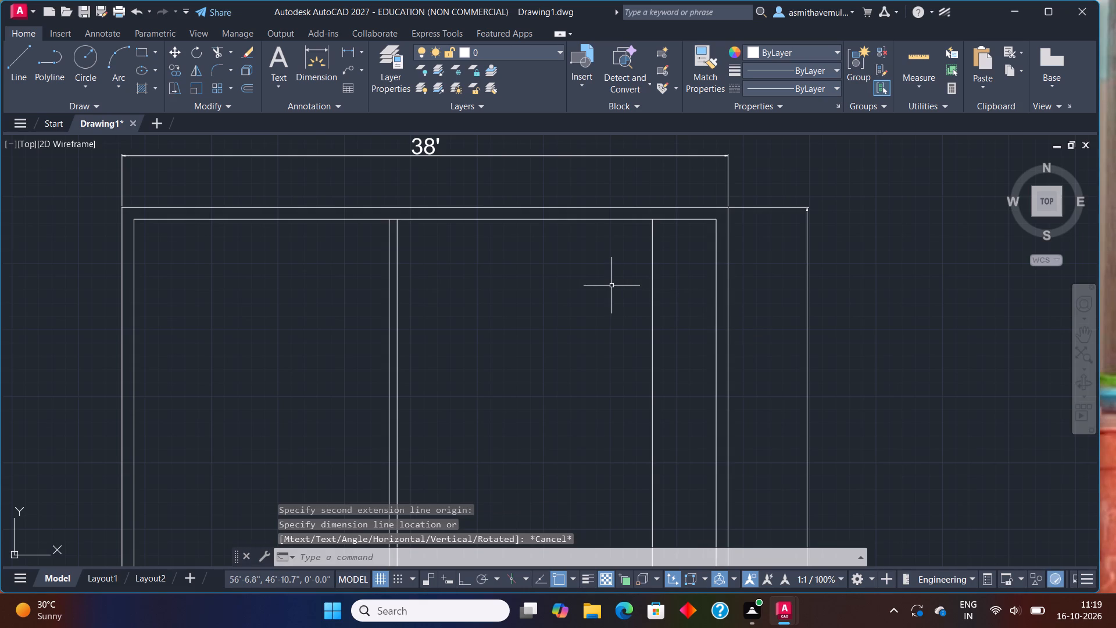
Offset the right-hand vertical line 6" to the left to form the second vertical partition's thickness.
key(o)
key(Return)
text(6")
key(Return)
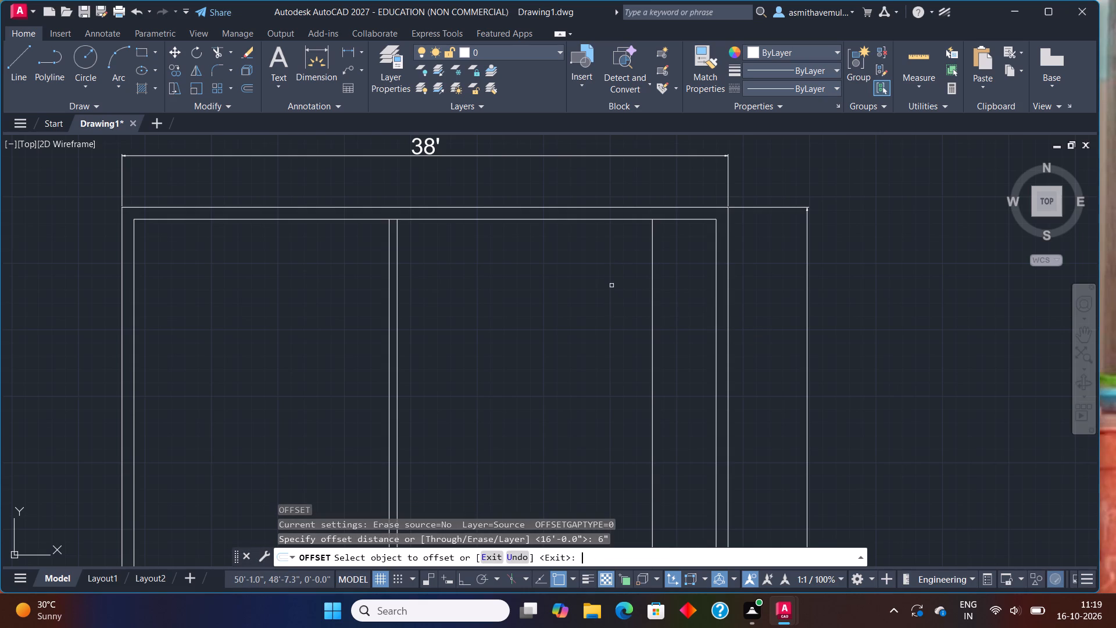
click(653, 321)
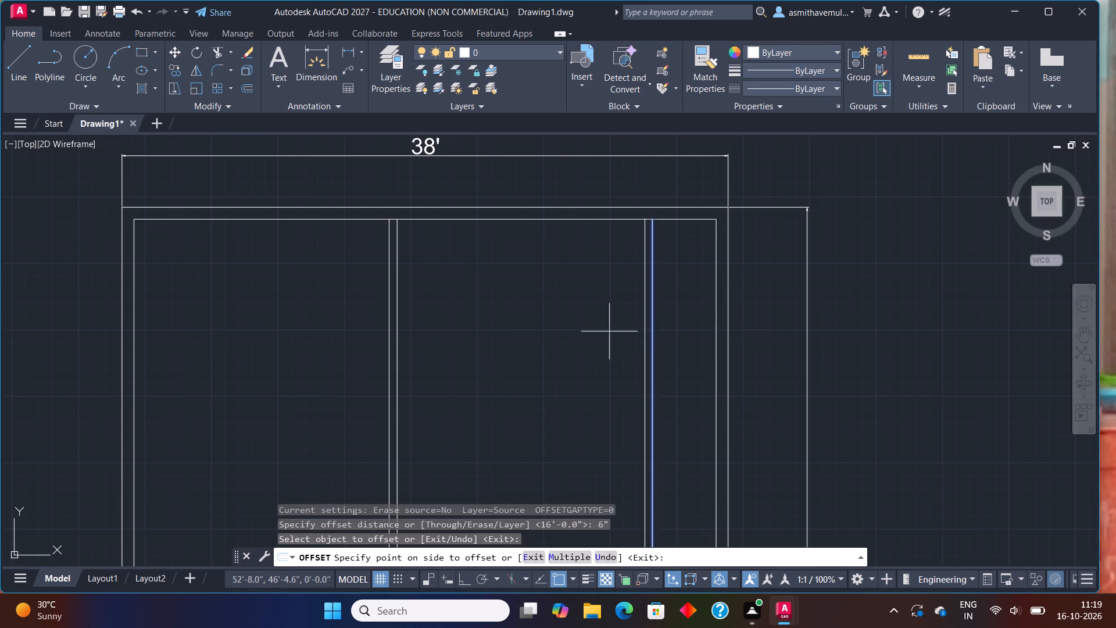
click(591, 337)
key(Escape)
Measure the clear width between the left wall's inner line and the first vertical partition.
text(DL)
key(i)
key(Return)
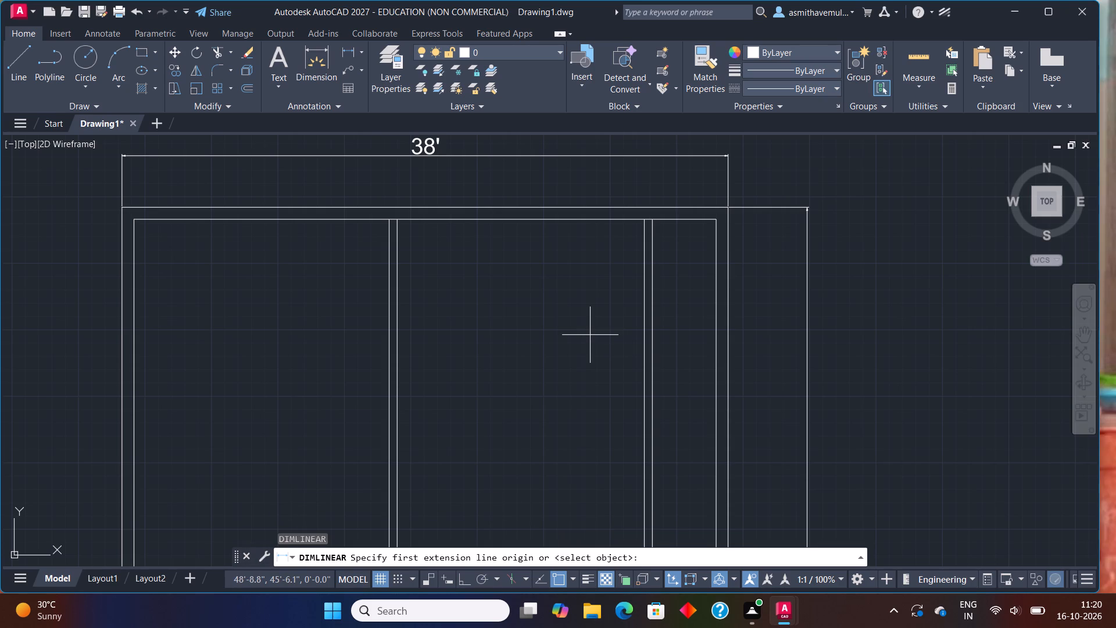
click(133, 354)
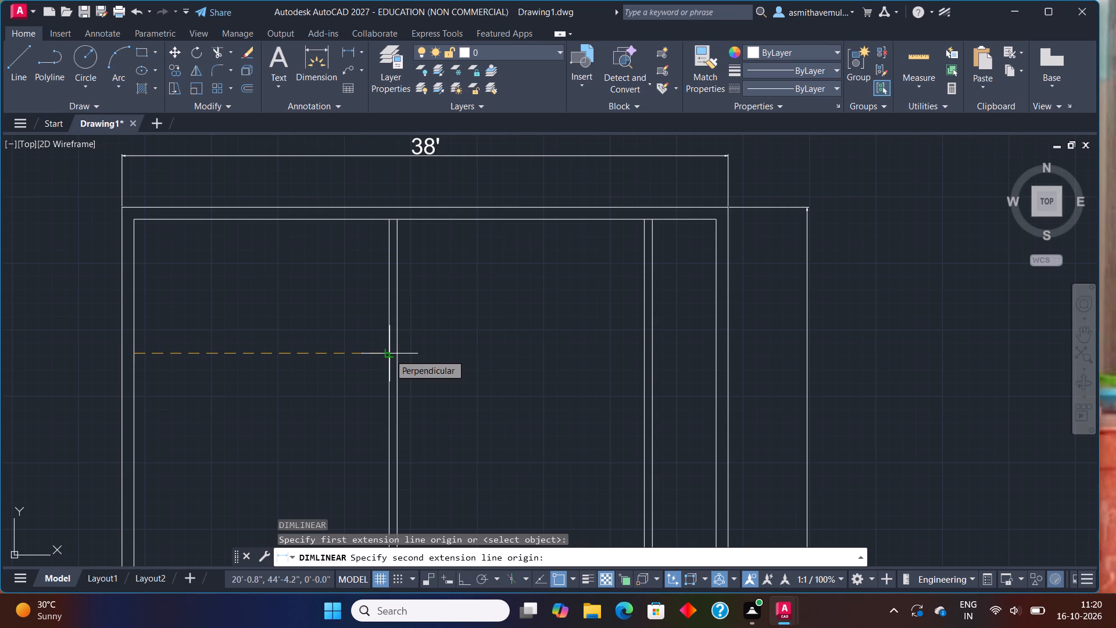
click(390, 361)
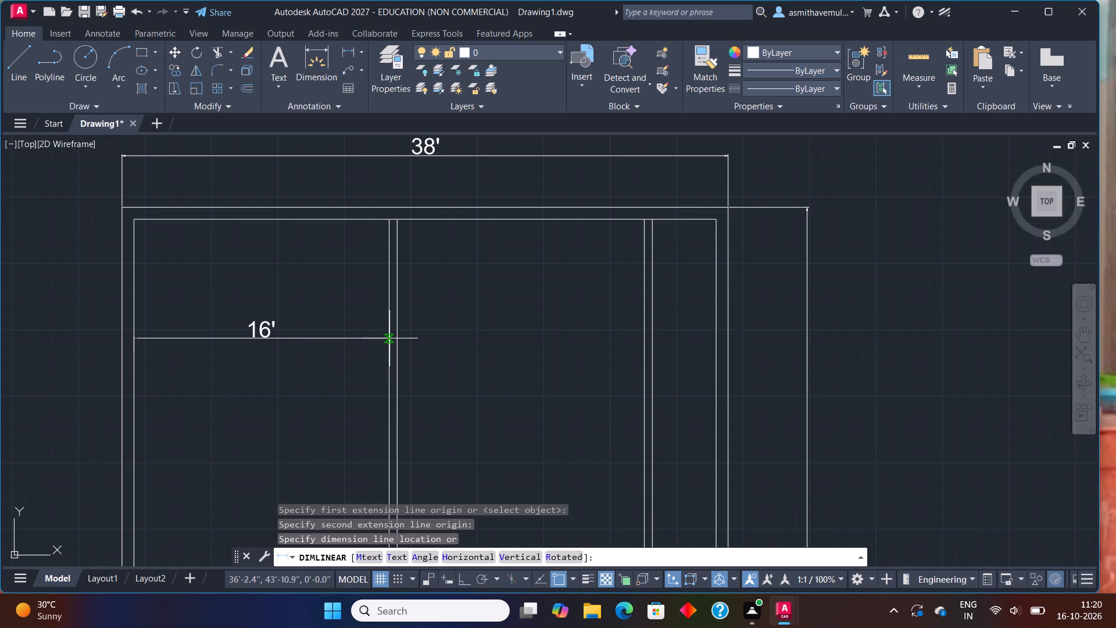
key(Escape)
Measure the width from the first vertical partition's right-hand line across to the second vertical partition.
text(DLI)
key(Return)
click(394, 354)
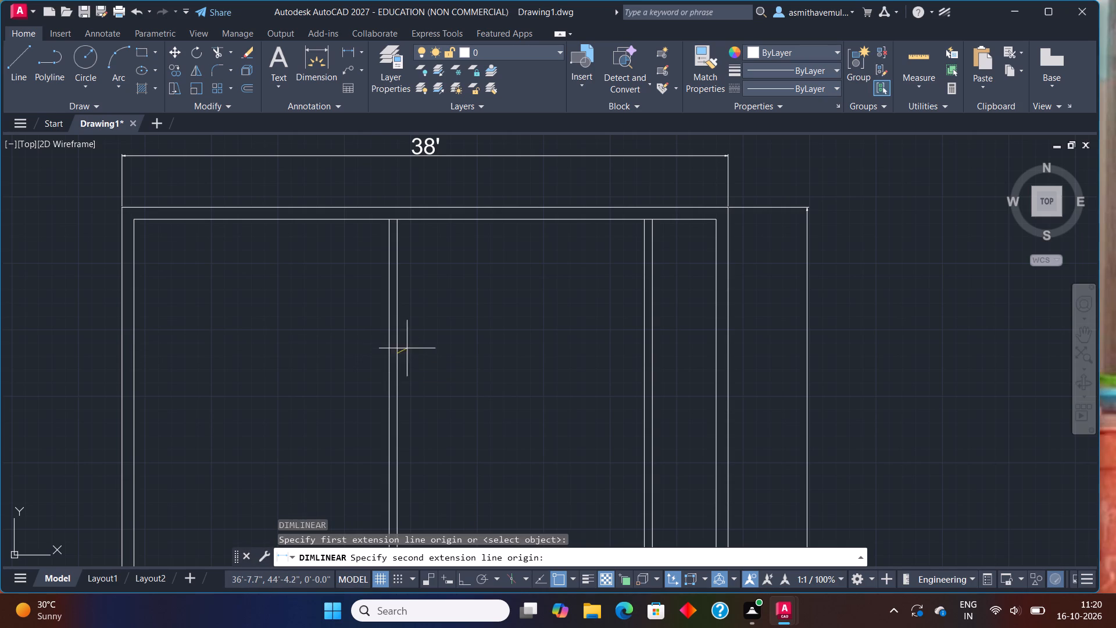
click(649, 353)
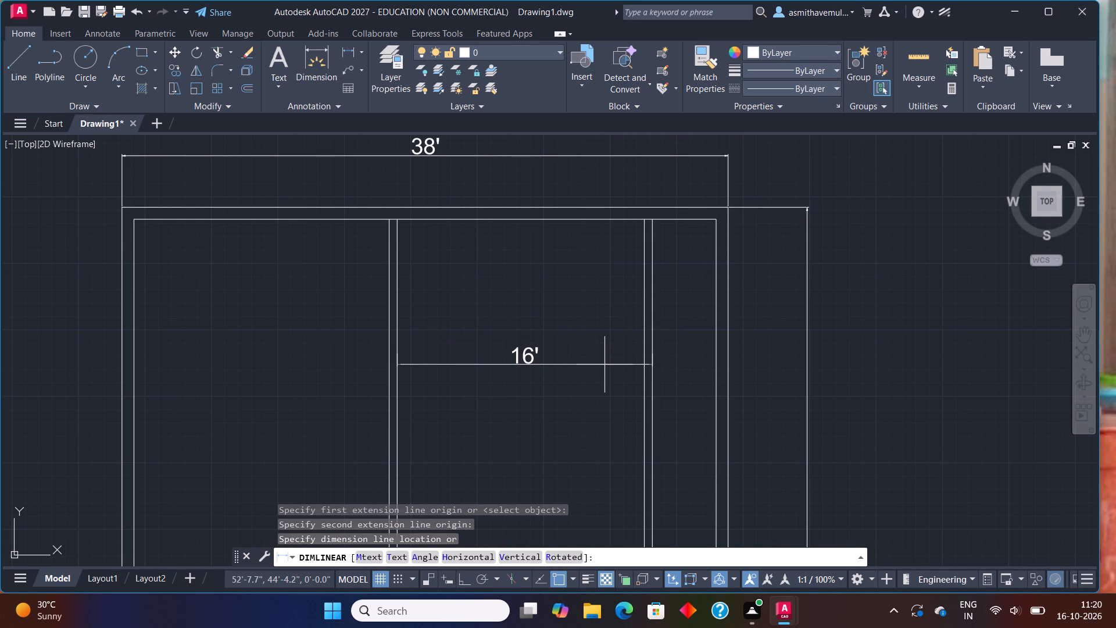
key(Escape)
Offset the top wall's inner line 11' downward as the first horizontal partition line.
scroll(605, 352, down, 1)
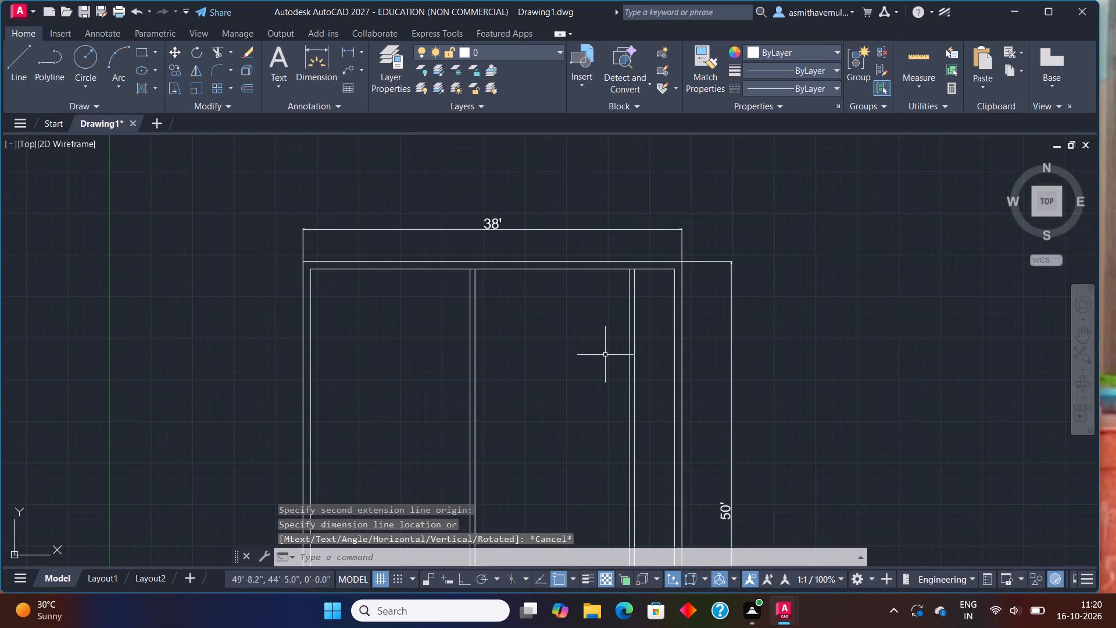
middle_drag(597, 370, 596, 330)
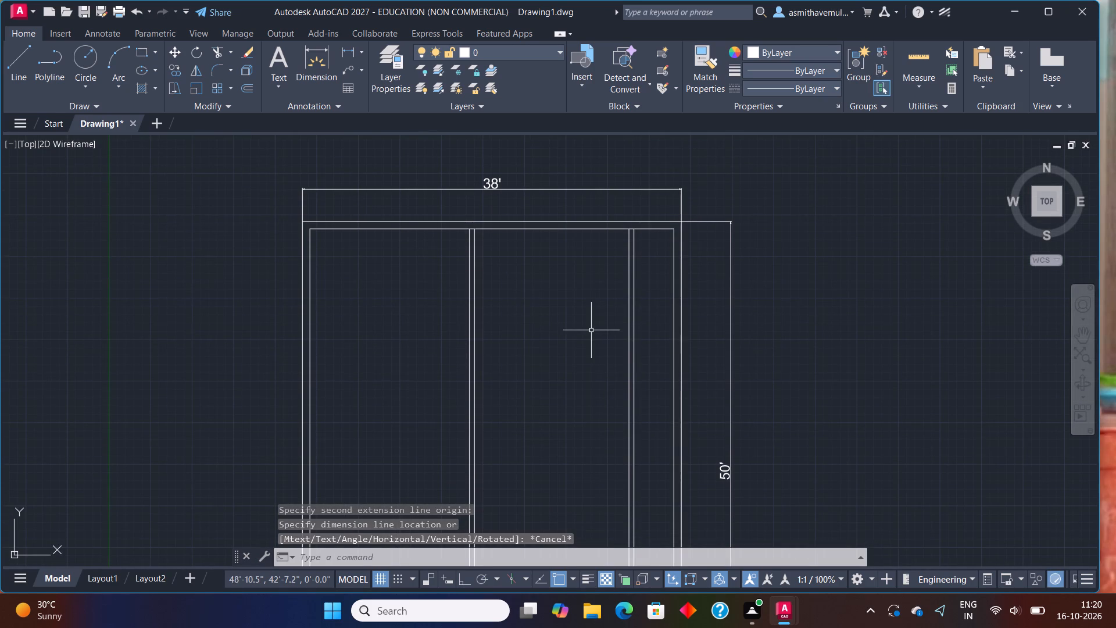
key(o)
key(Return)
text(11')
key(Return)
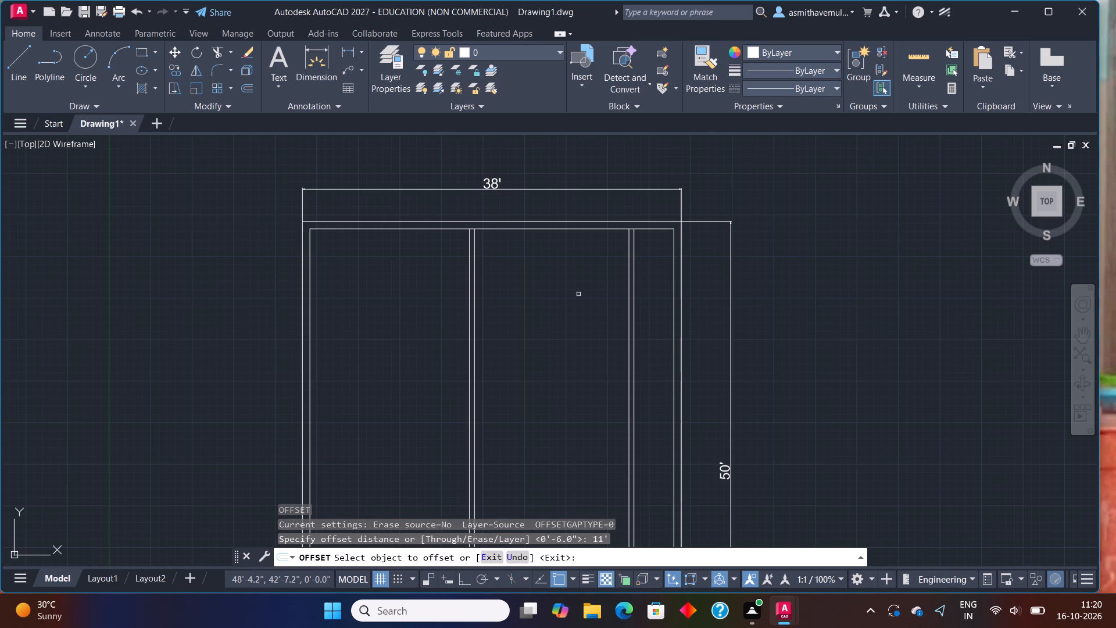
click(575, 228)
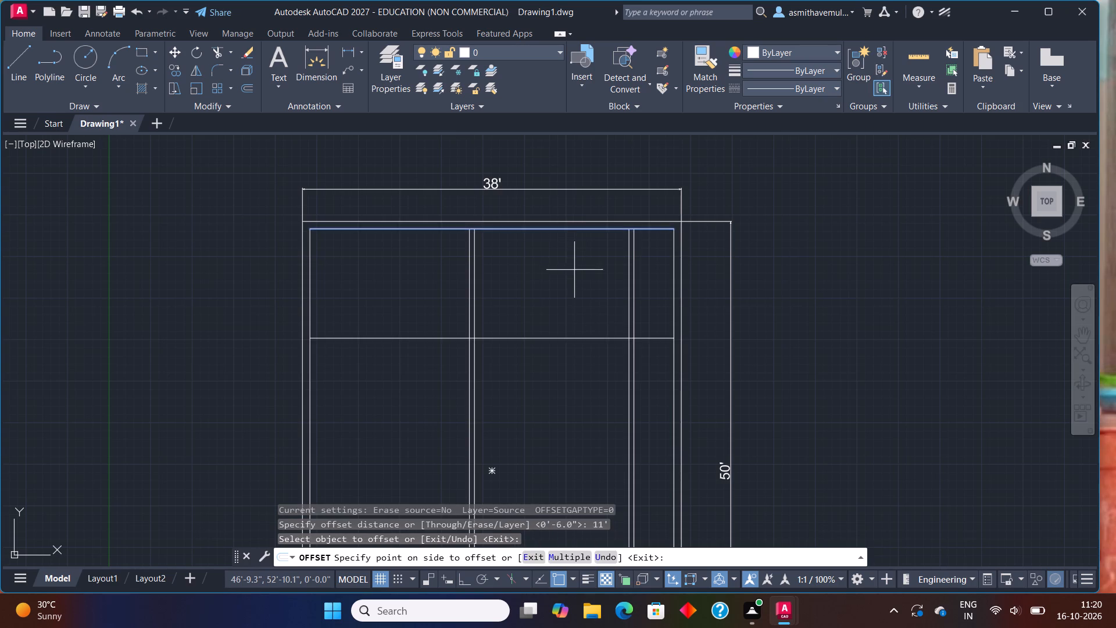
click(574, 270)
key(Escape)
Measure the vertical distance from the top wall's inner line to the horizontal partition line.
text(DLI)
key(Return)
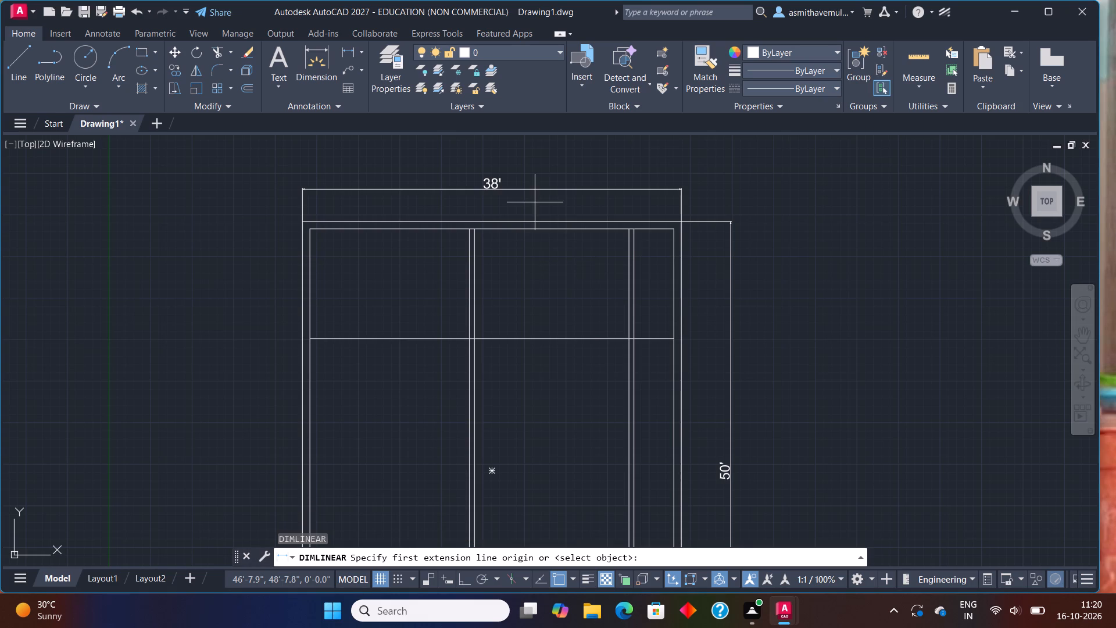
click(547, 230)
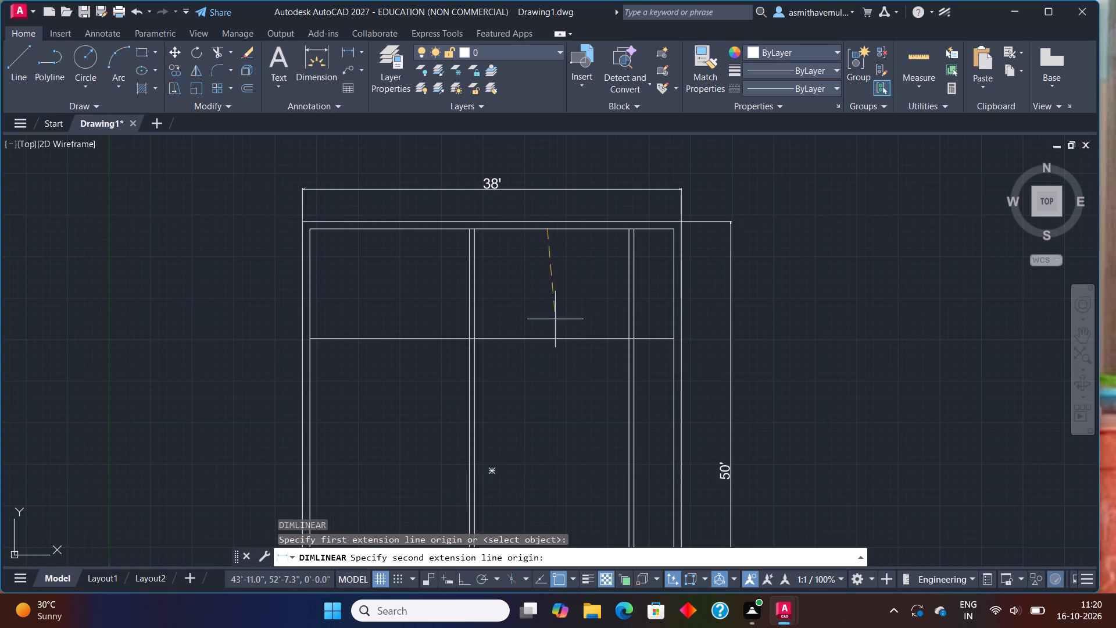
click(544, 342)
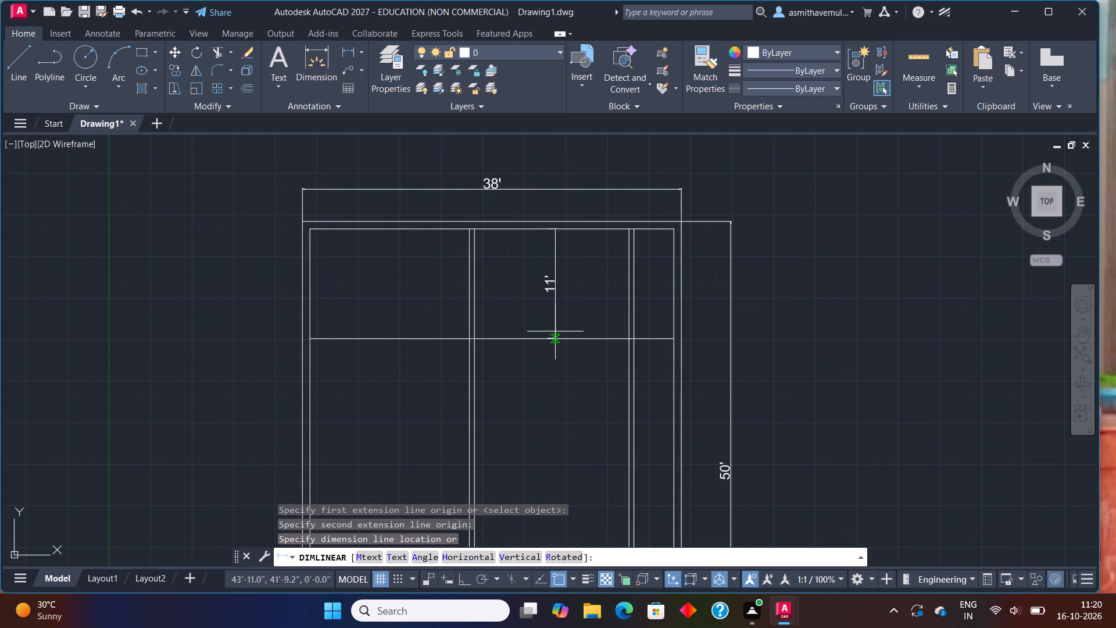
key(Escape)
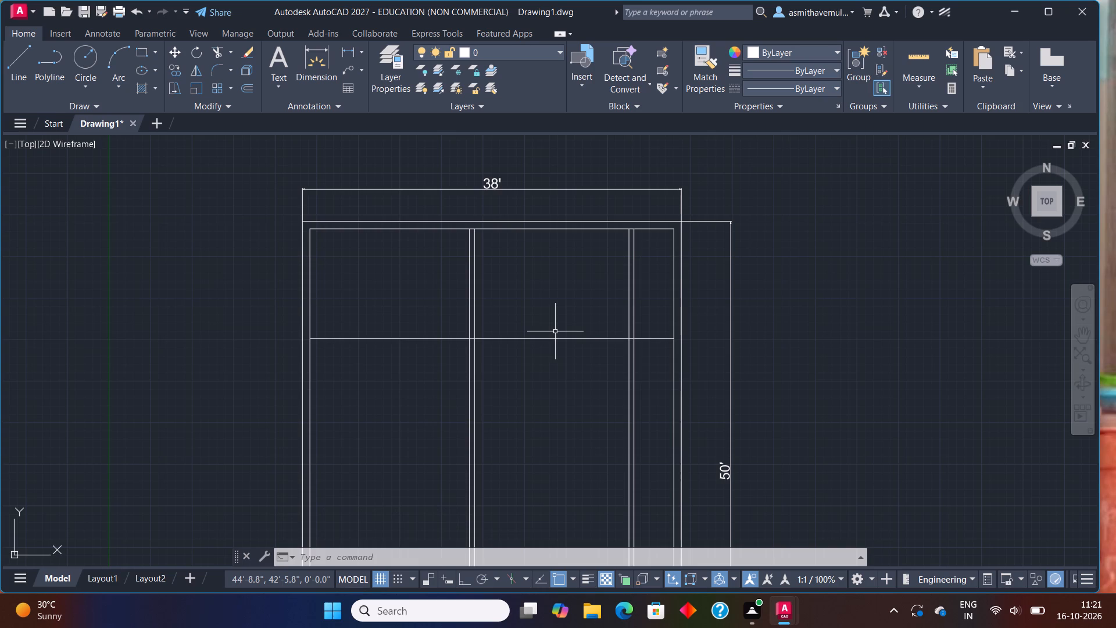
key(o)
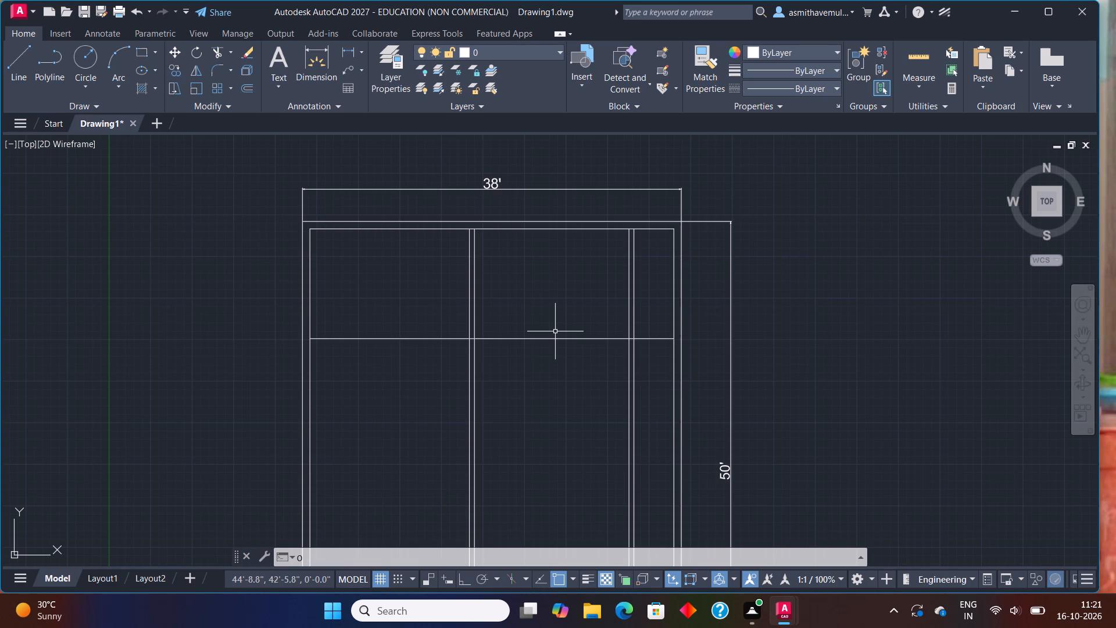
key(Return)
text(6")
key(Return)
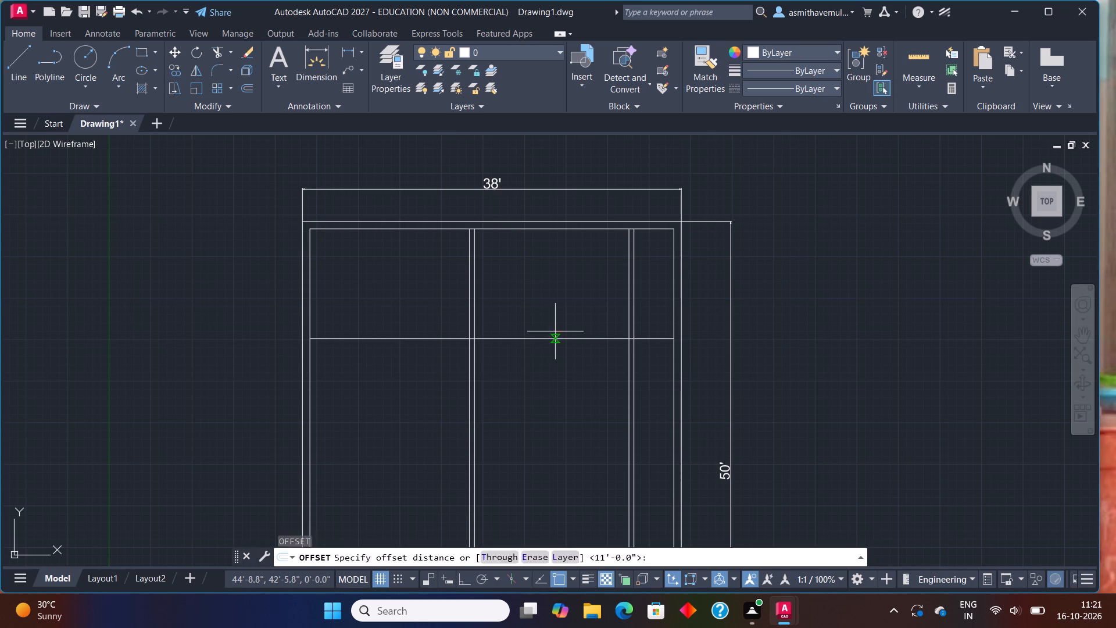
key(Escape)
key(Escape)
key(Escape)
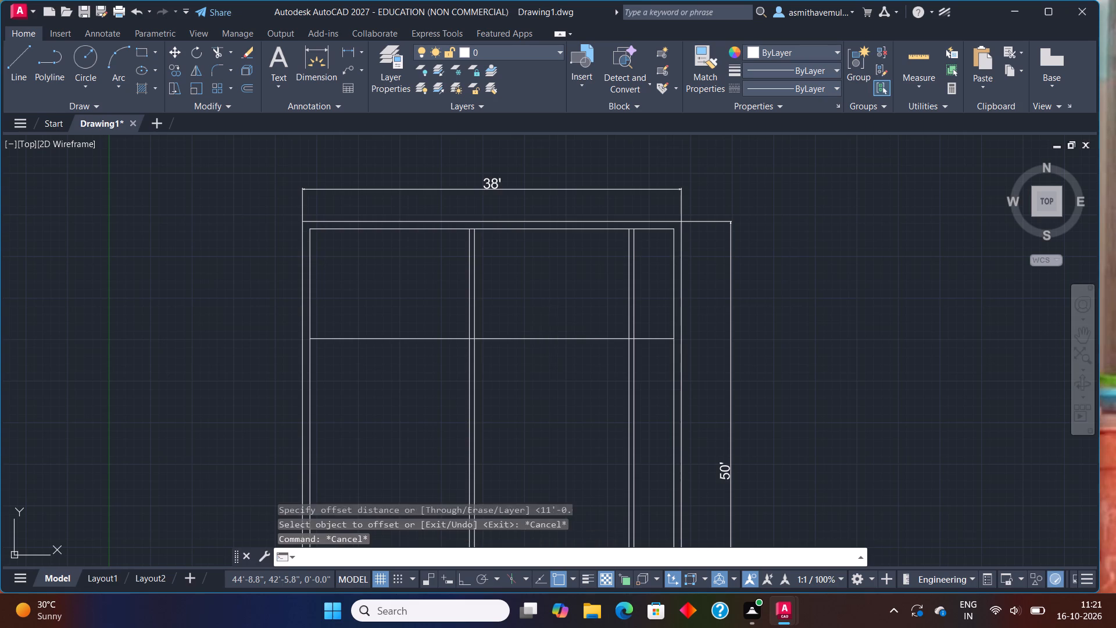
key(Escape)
Offset the horizontal partition line 6" downward to give the partition its thickness.
key(o)
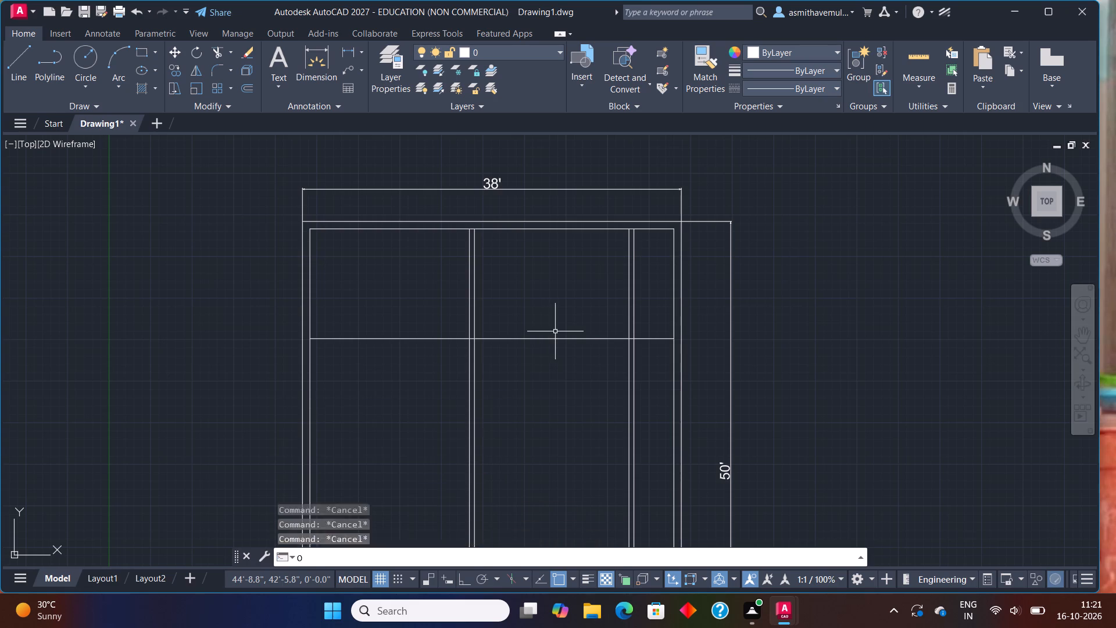
key(Return)
text(6")
key(Return)
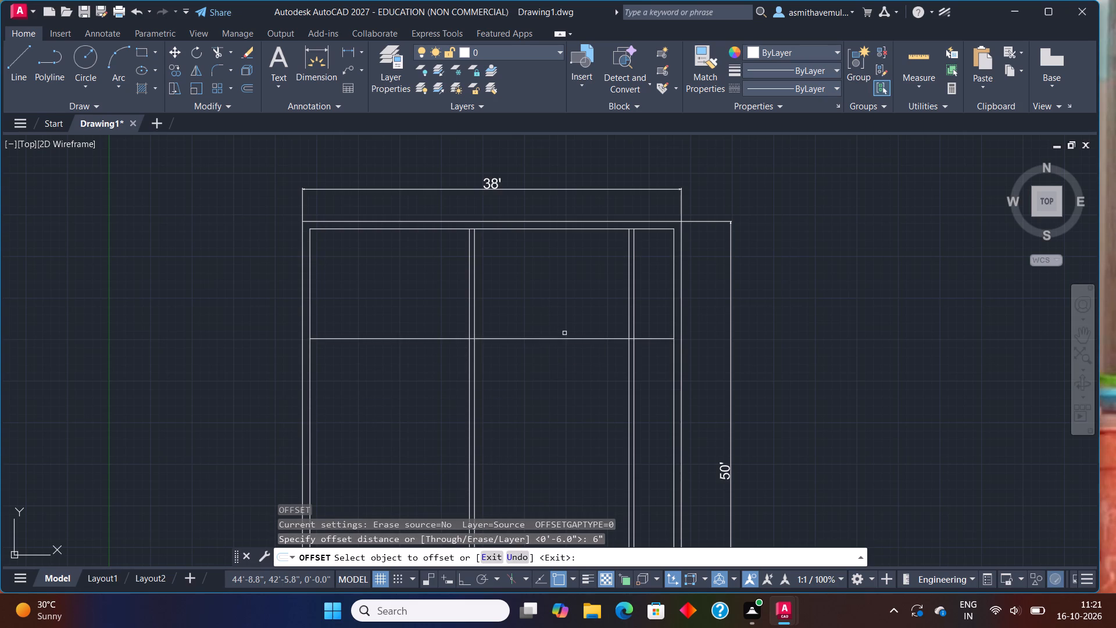
click(563, 337)
click(560, 372)
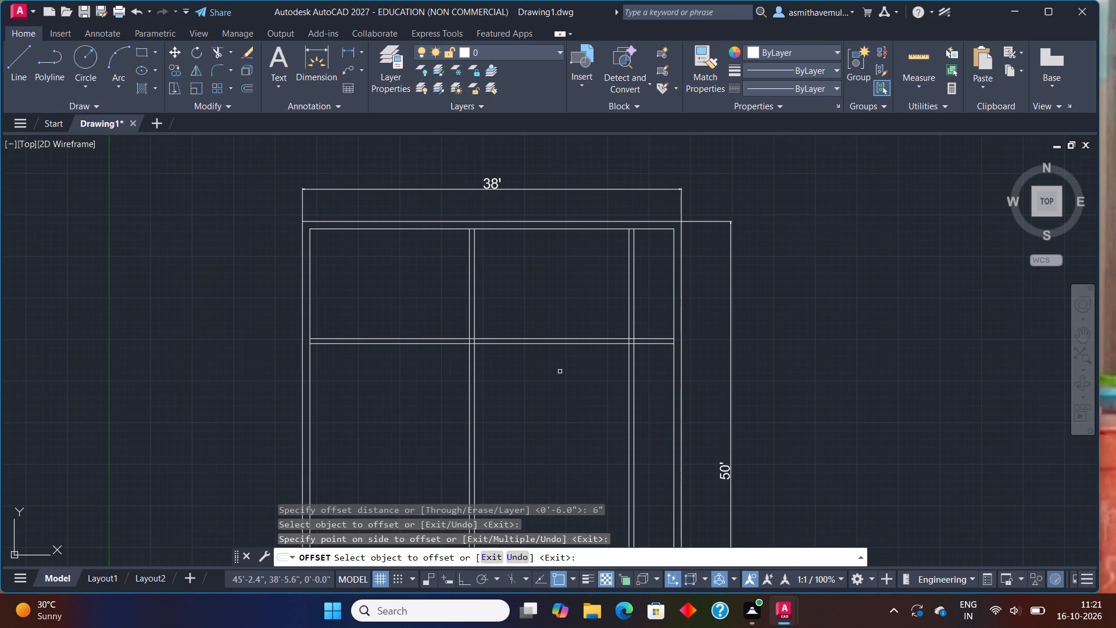
key(Escape)
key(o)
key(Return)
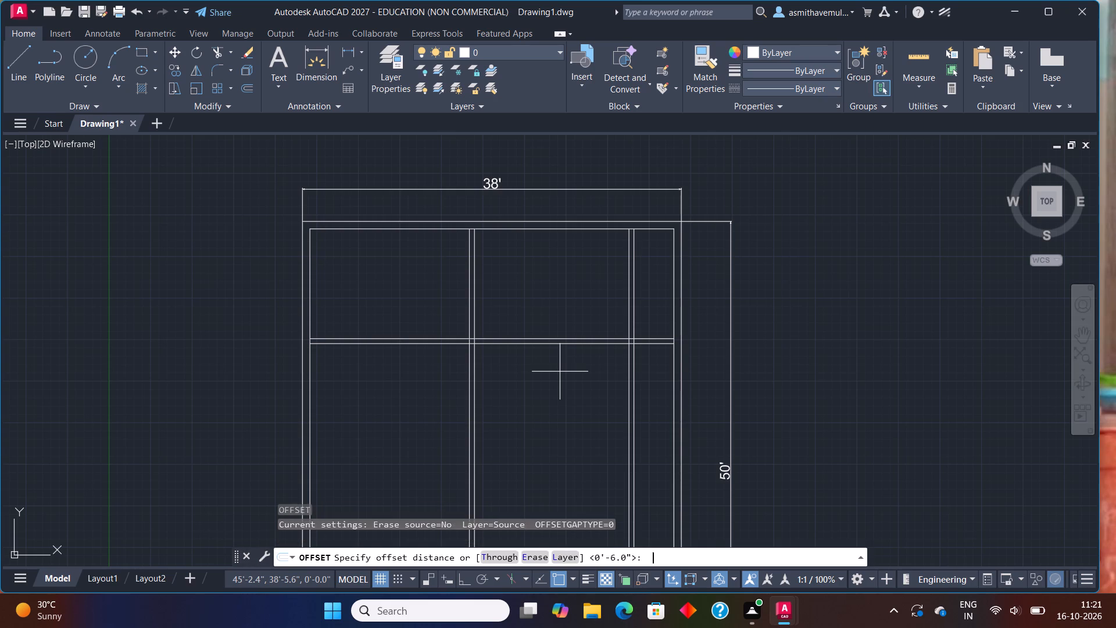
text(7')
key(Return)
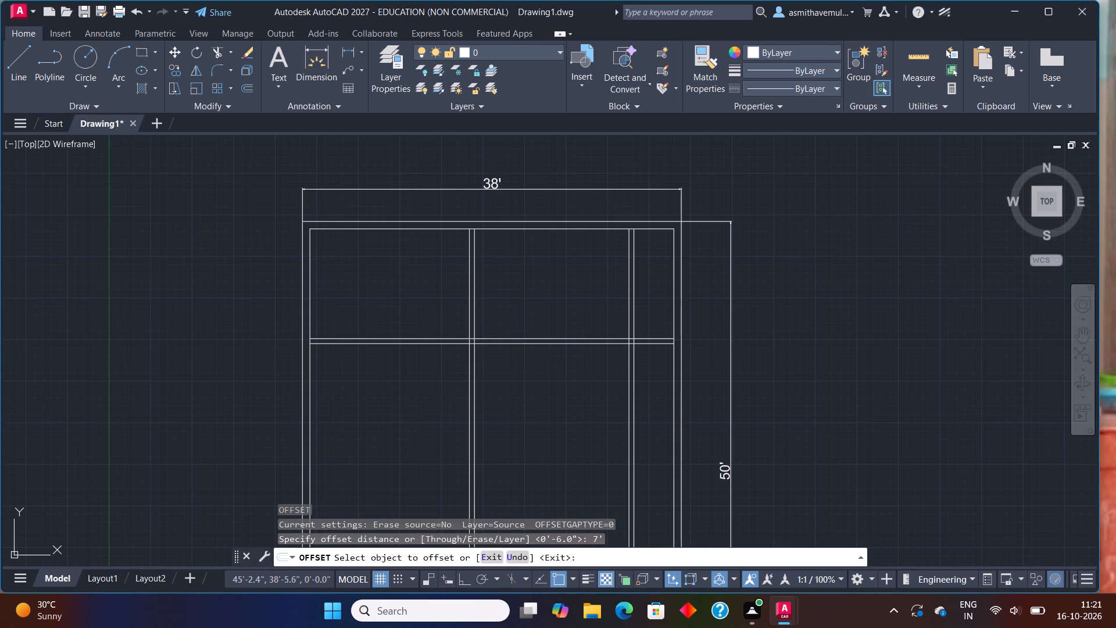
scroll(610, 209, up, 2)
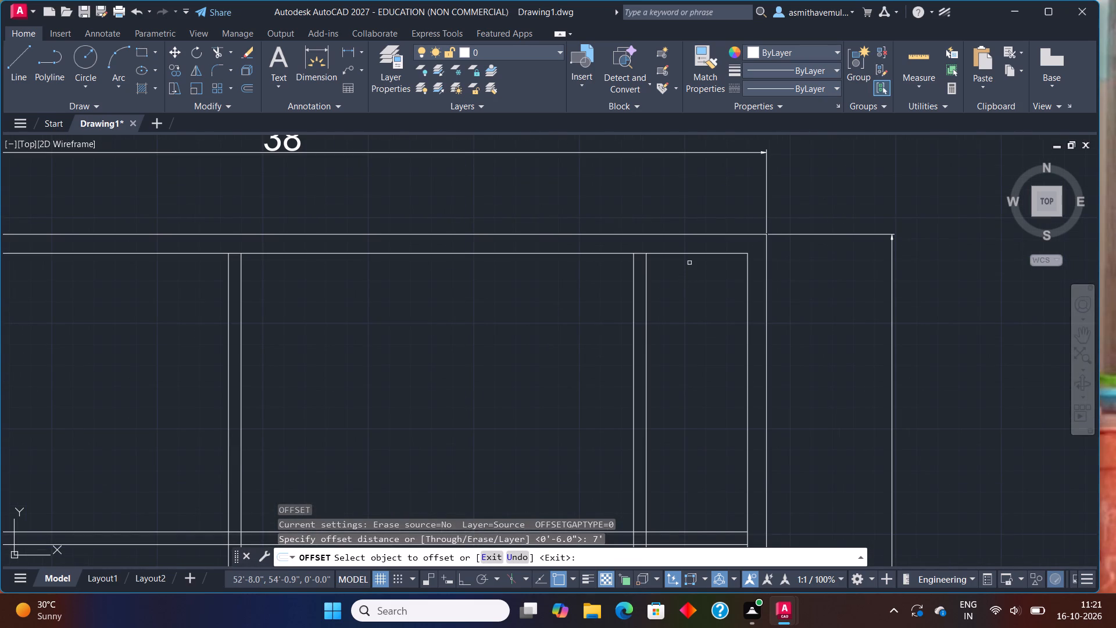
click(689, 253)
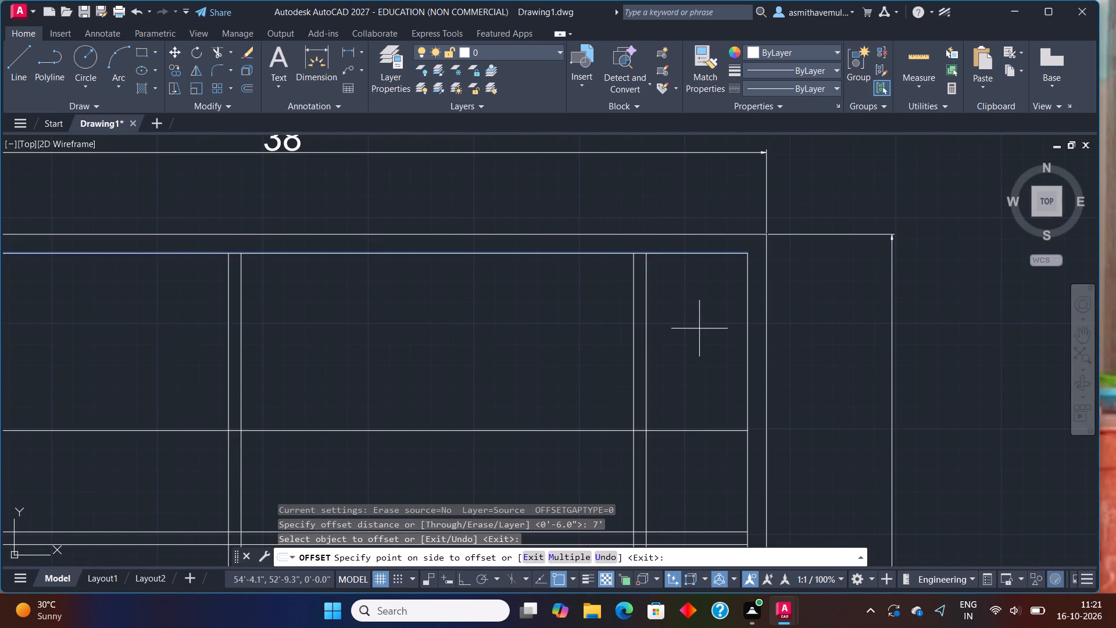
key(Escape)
Trim the horizontal partition's lines right of the second vertical partition, and trim both vertical partitions below the horizontal partition.
text(TRIM)
key(Return)
scroll(664, 355, down, 1)
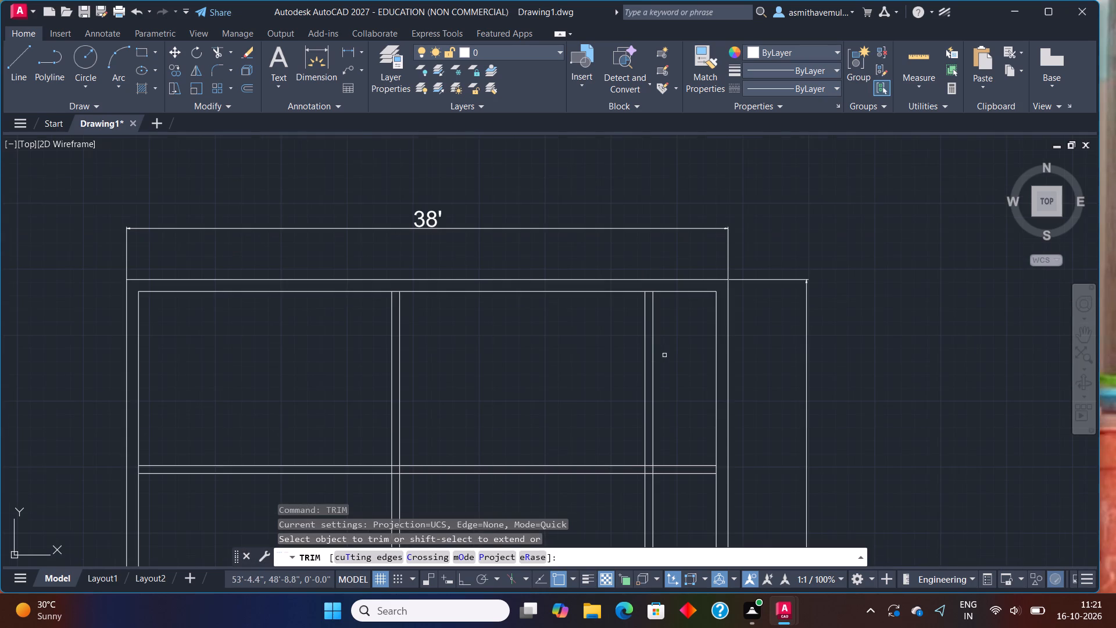
middle_drag(668, 354, 654, 288)
drag(663, 421, 659, 388)
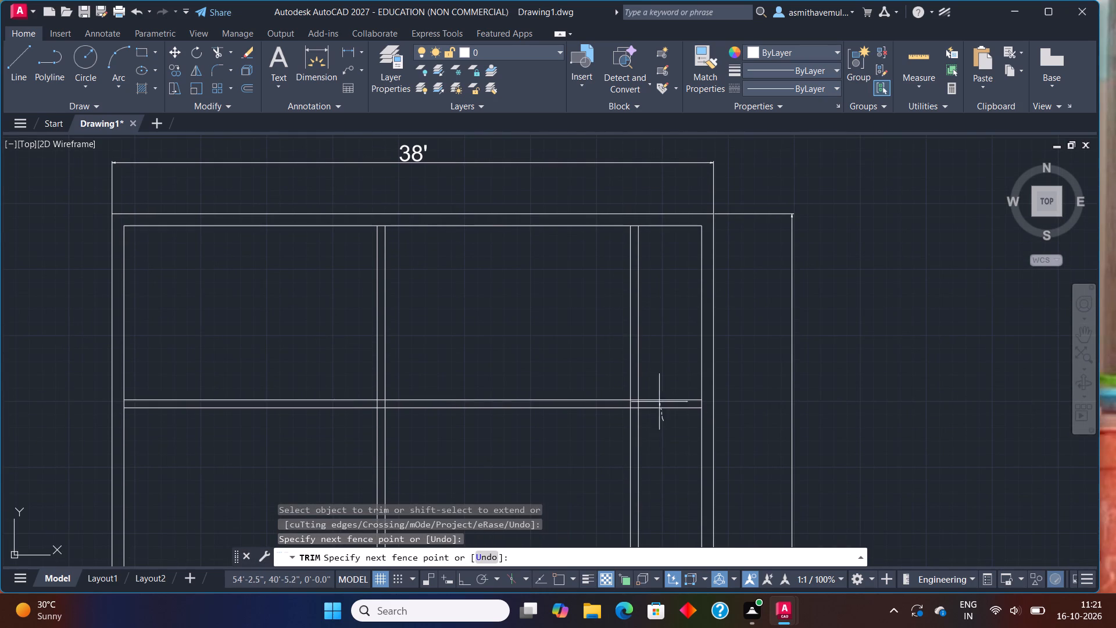
drag(659, 388, 659, 355)
drag(657, 444, 227, 452)
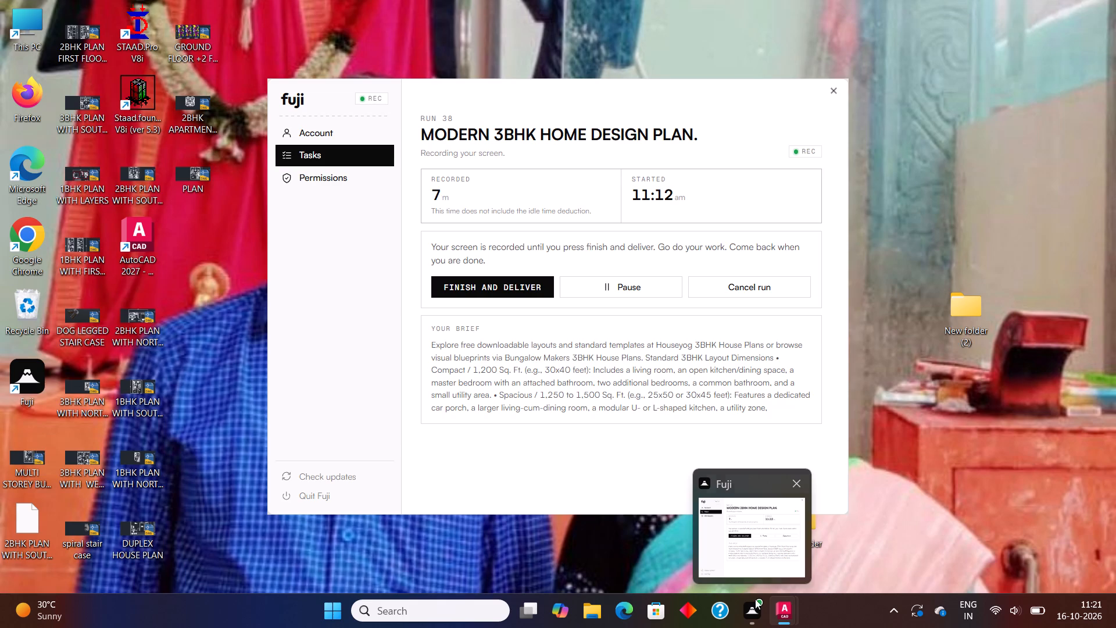
Trim the overlapping line segments where the first vertical partition meets the horizontal partition to form an open T-junction.
scroll(411, 421, up, 1)
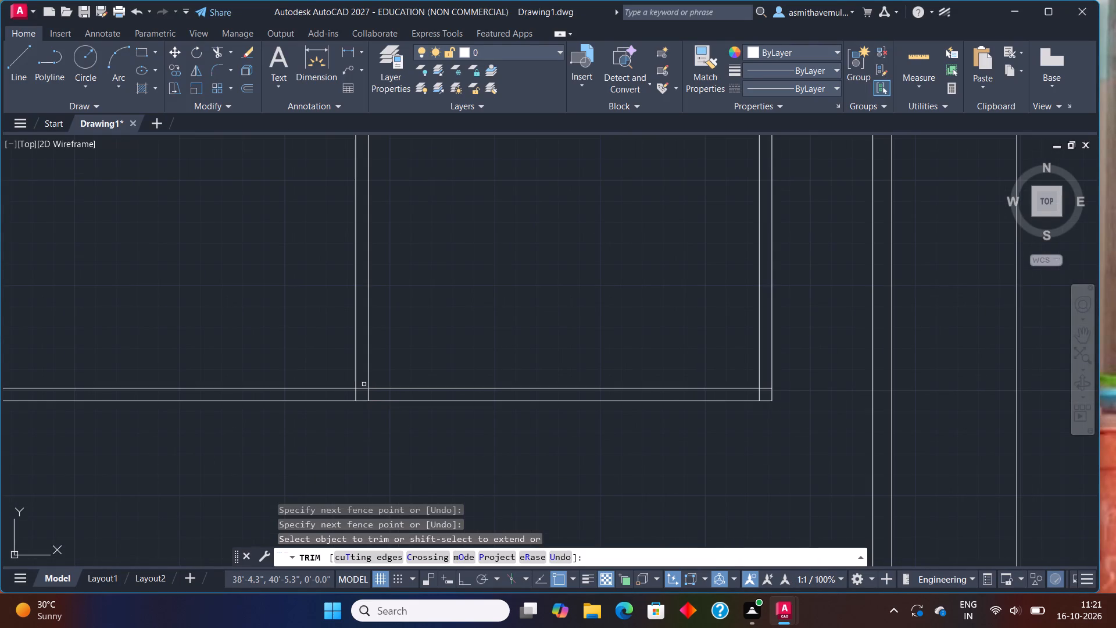
drag(363, 384, 363, 399)
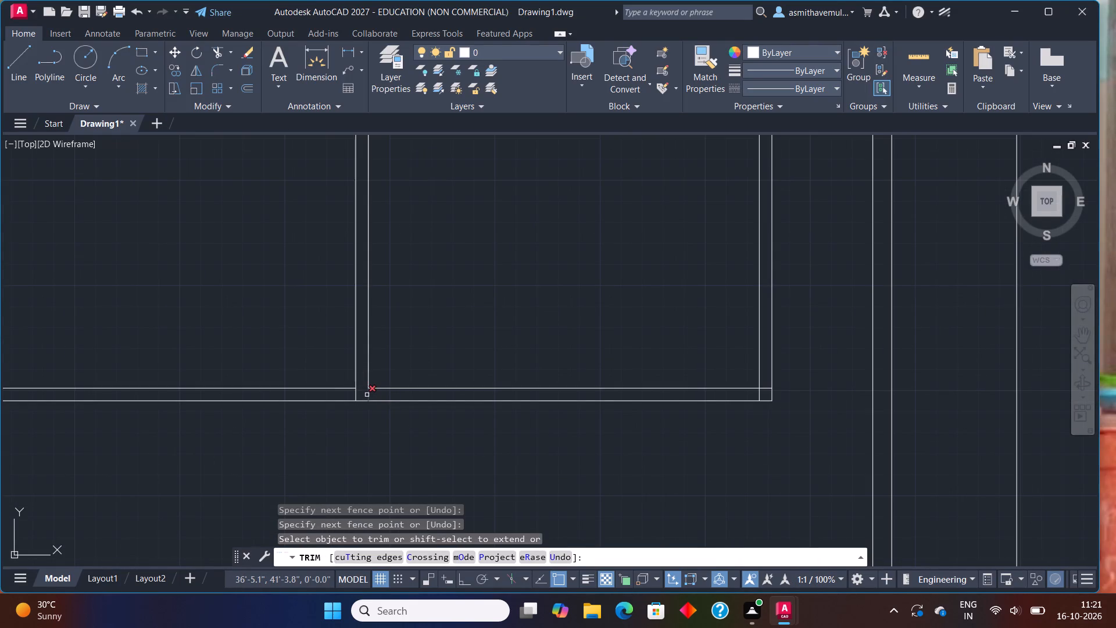
click(367, 395)
click(357, 395)
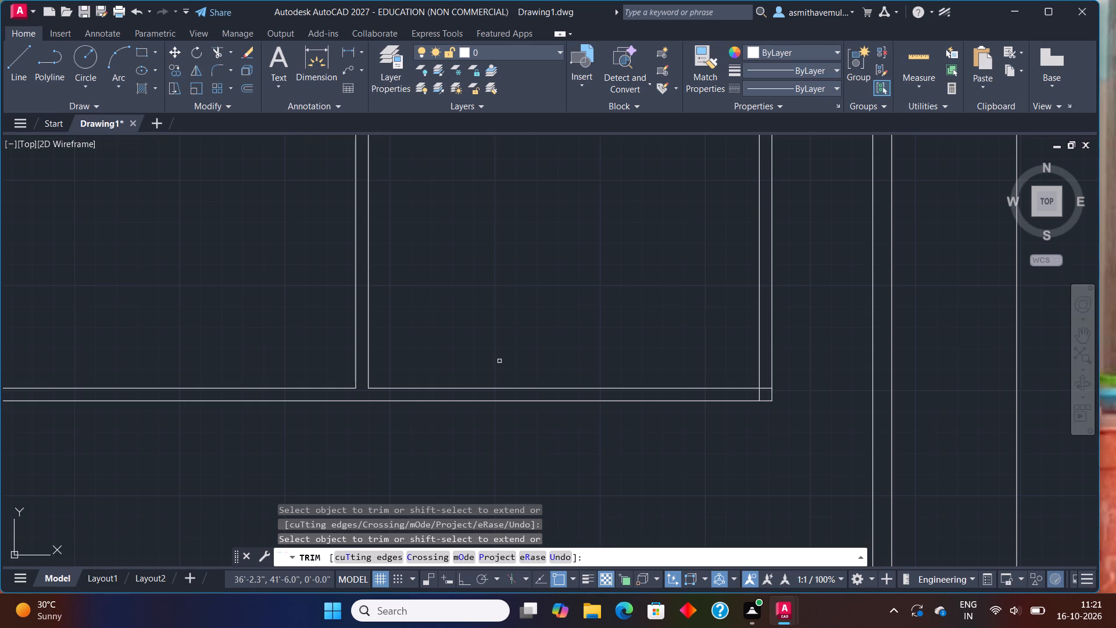
Trim the overlapping line ends where the second vertical partition meets the horizontal partition to form a clean corner.
scroll(817, 413, up, 1)
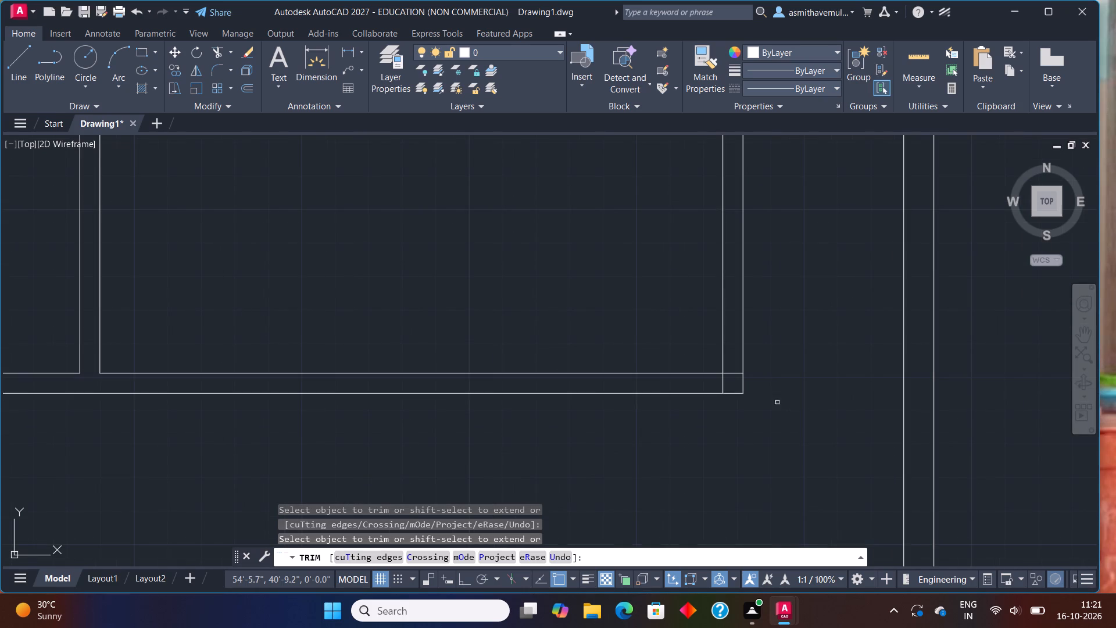
drag(729, 362, 706, 387)
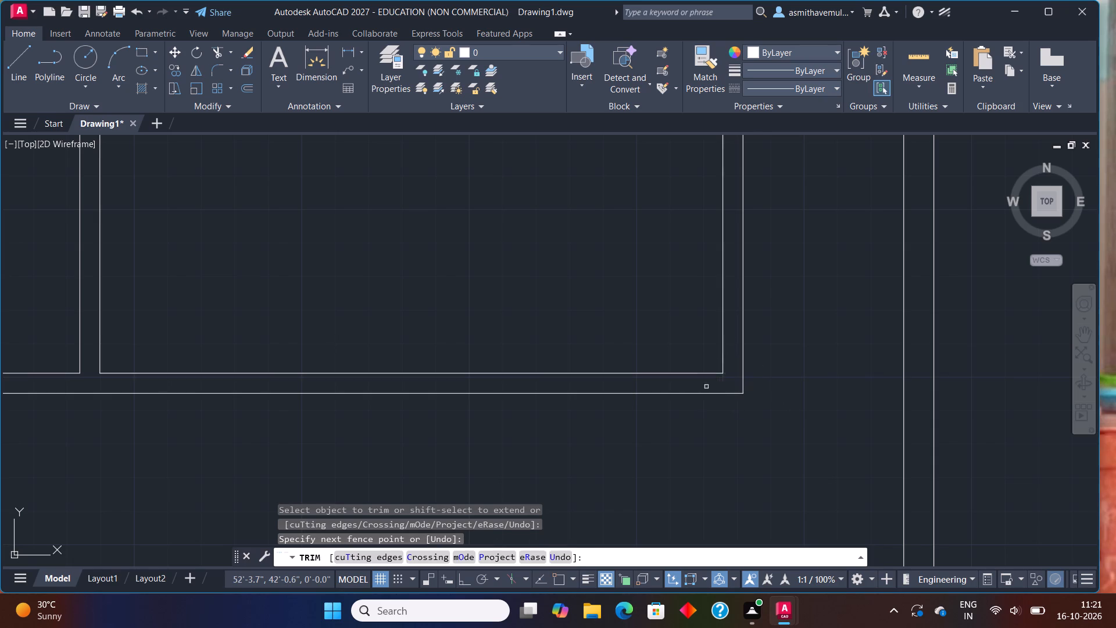
Trim the left outer wall's inner line between the horizontal partition's two lines to open the wall junction.
scroll(601, 388, down, 3)
middle_drag(438, 448, 679, 489)
scroll(573, 465, up, 1)
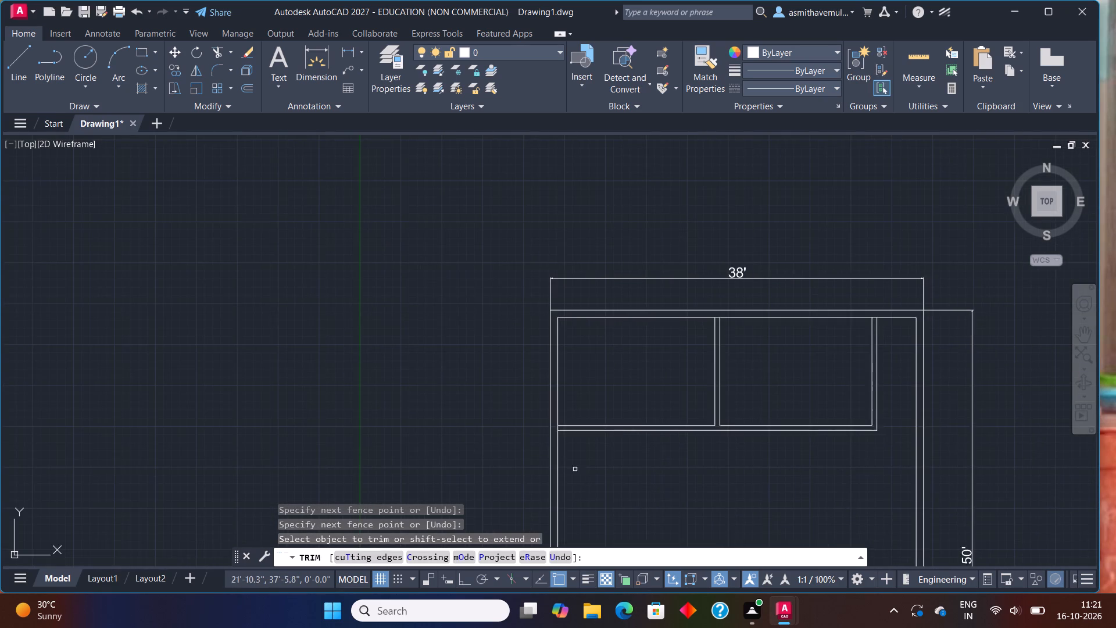
scroll(535, 420, up, 2)
drag(555, 389, 563, 388)
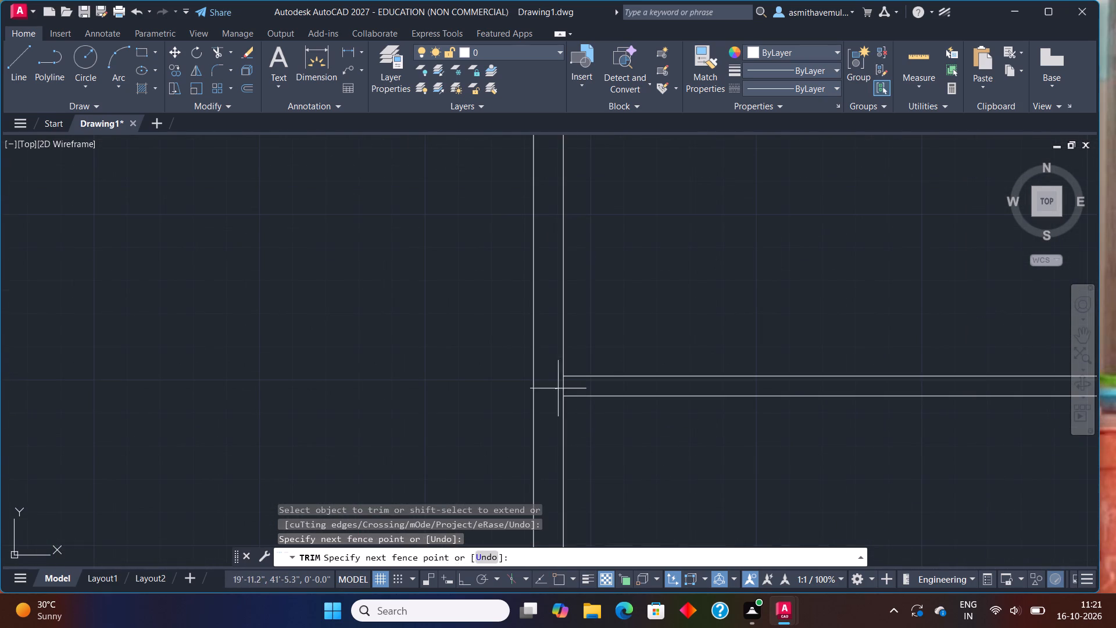
drag(563, 388, 590, 388)
Trim the top wall's inner line between the paired lines of both vertical partitions to open the two junctions.
scroll(637, 367, down, 2)
middle_drag(717, 354, 382, 447)
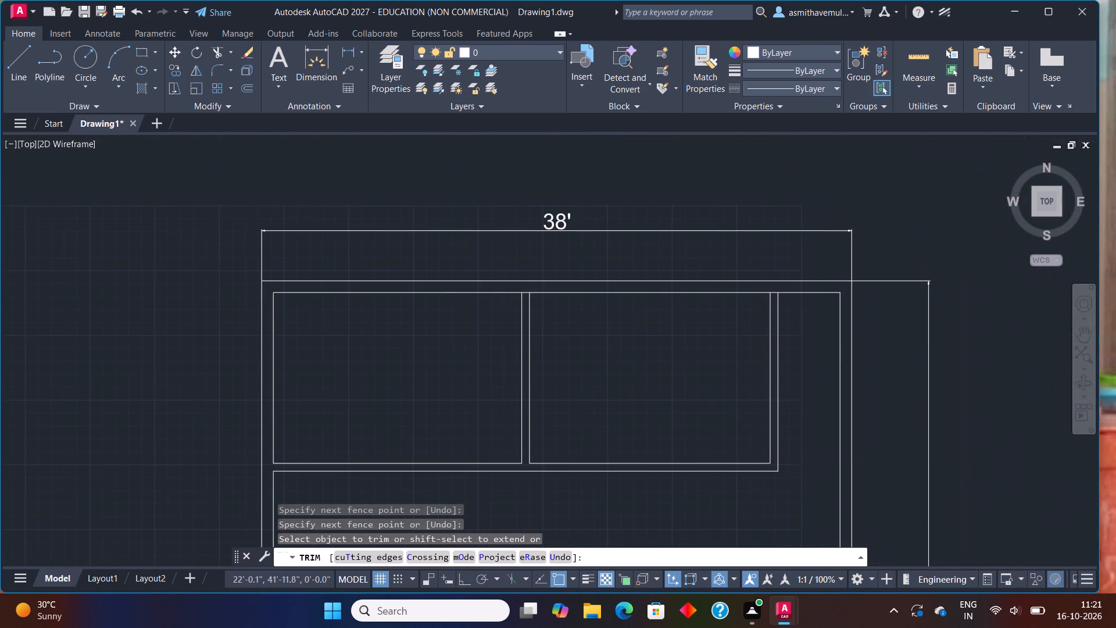
scroll(507, 315, up, 2)
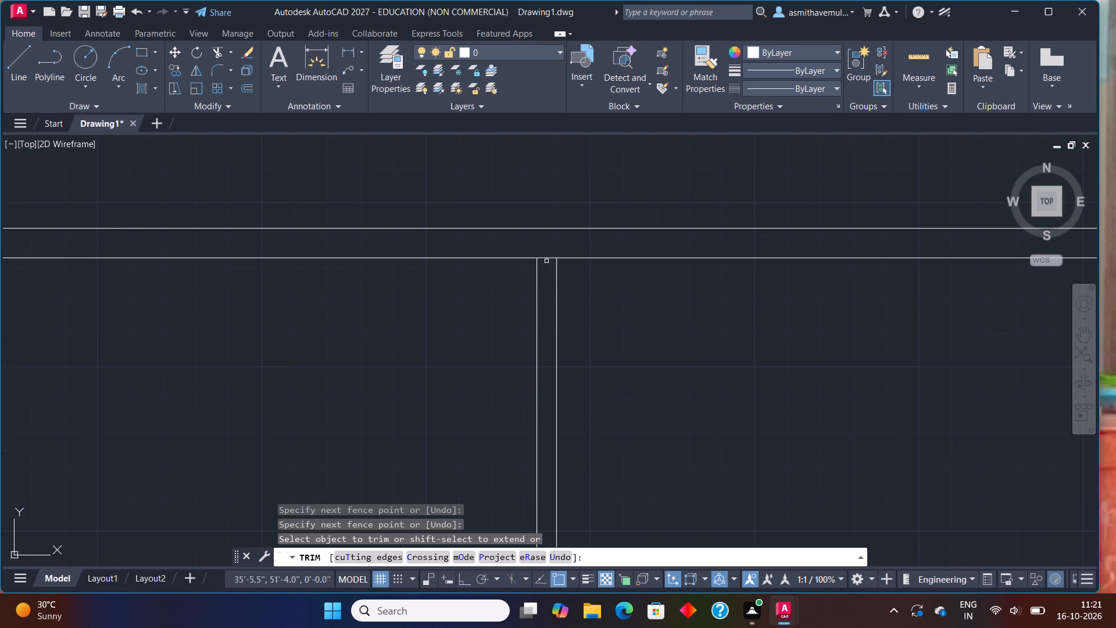
click(546, 258)
scroll(879, 426, down, 1)
middle_drag(858, 426, 414, 402)
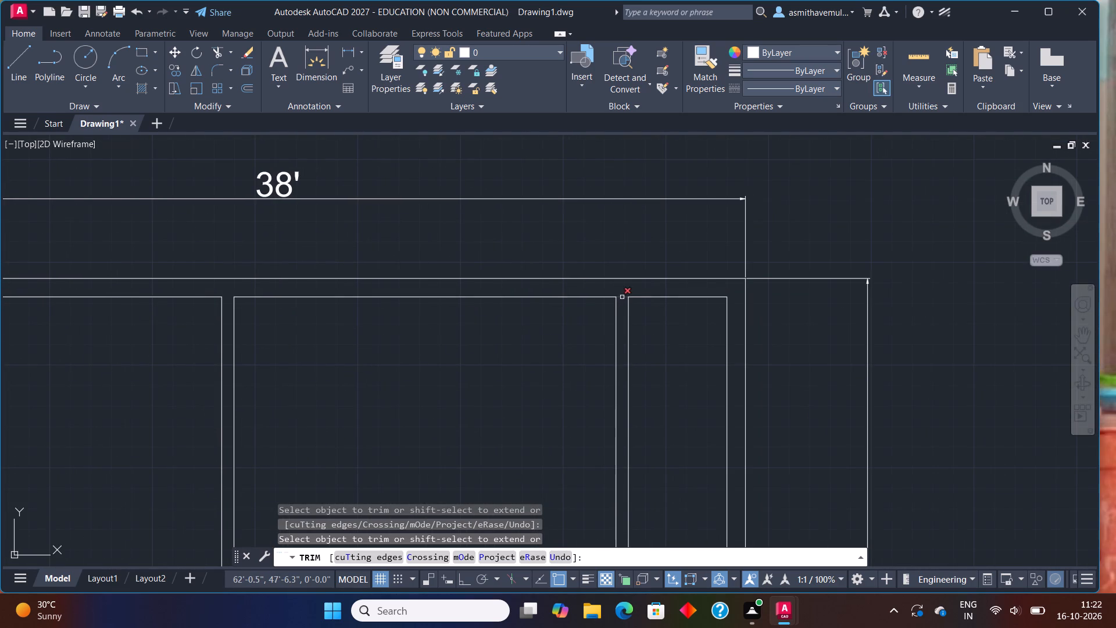
click(623, 296)
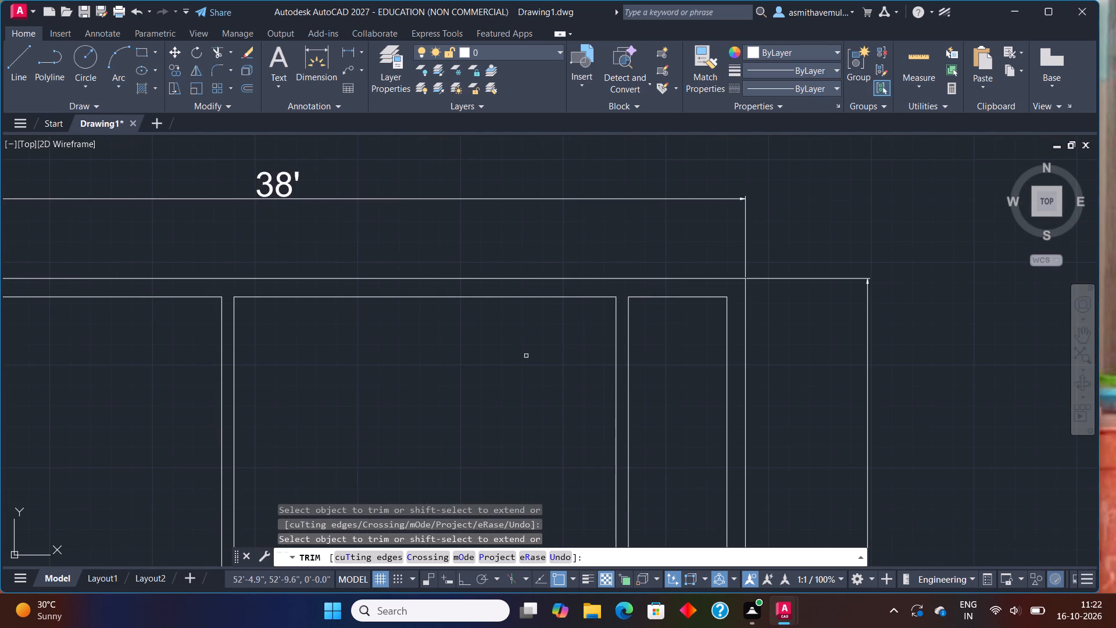
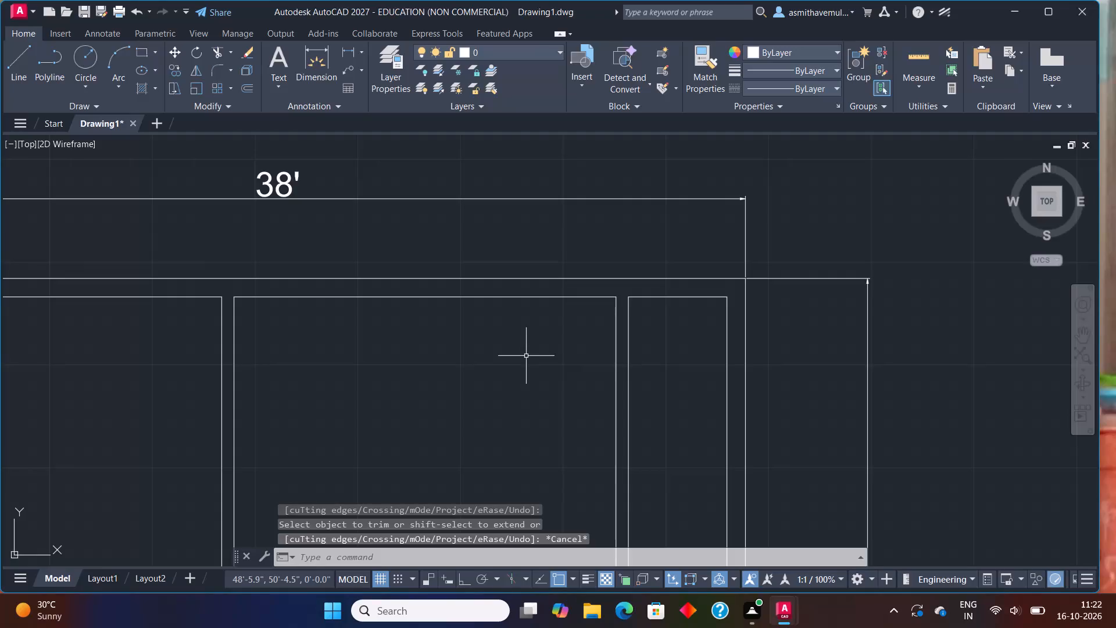
Offset the top wall's inner line 7' downward in the narrow room at the plan's right end.
key(o)
key(Return)
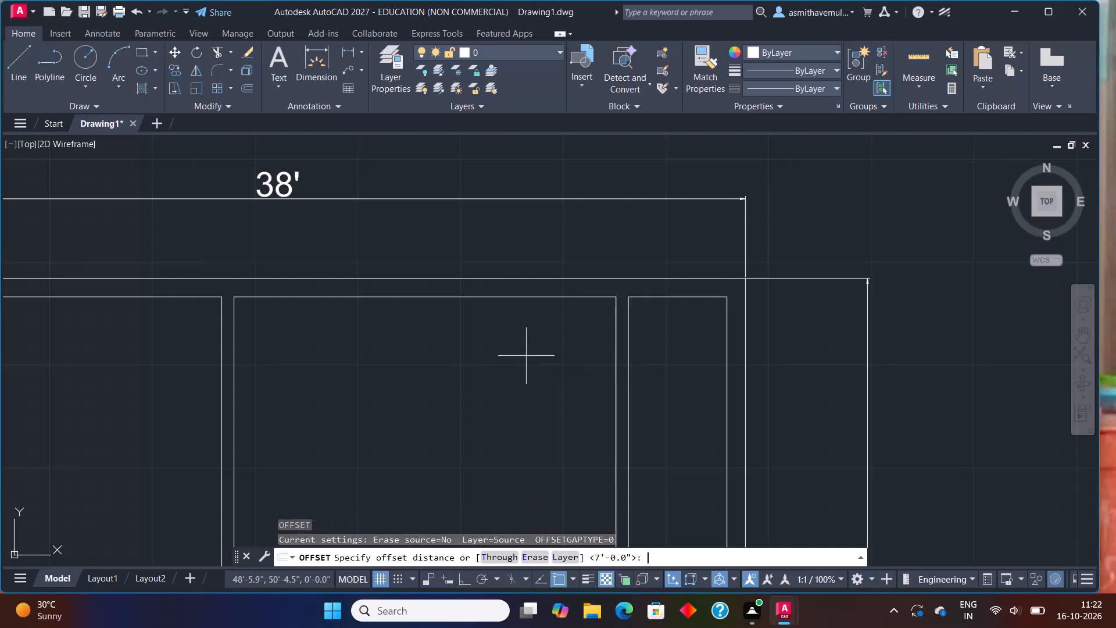
text(7')
key(Return)
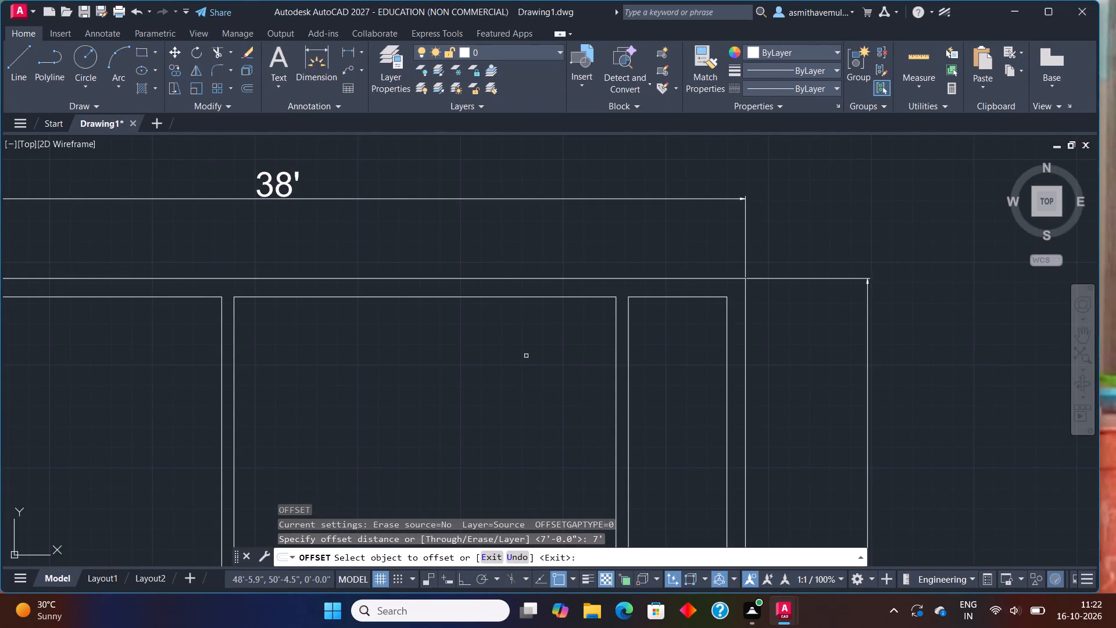
middle_drag(674, 345, 667, 320)
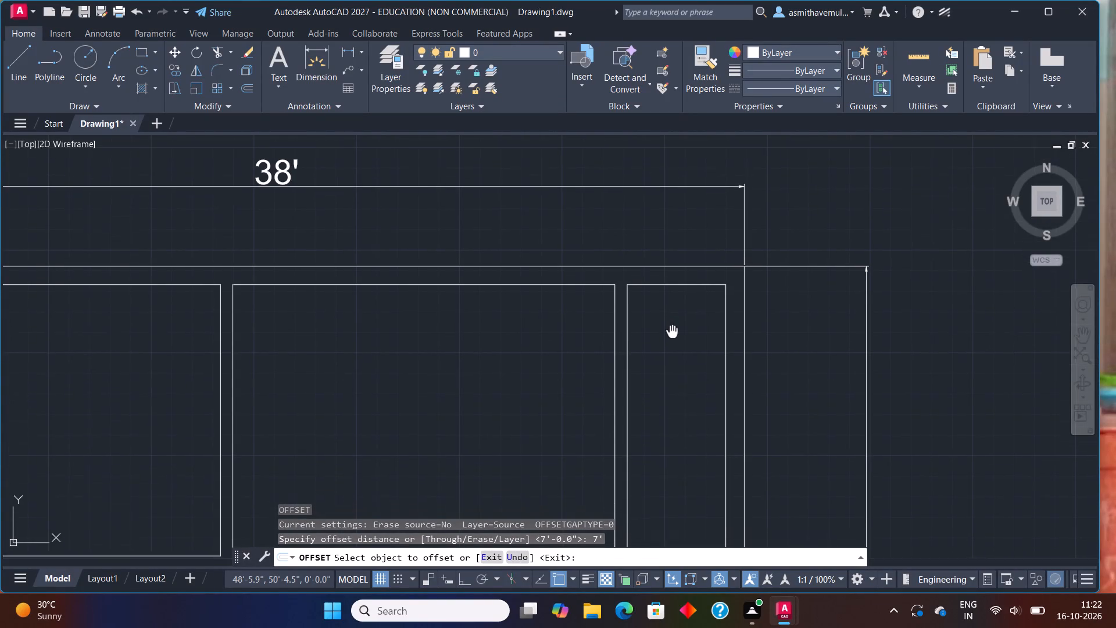
middle_drag(667, 320, 629, 237)
click(627, 189)
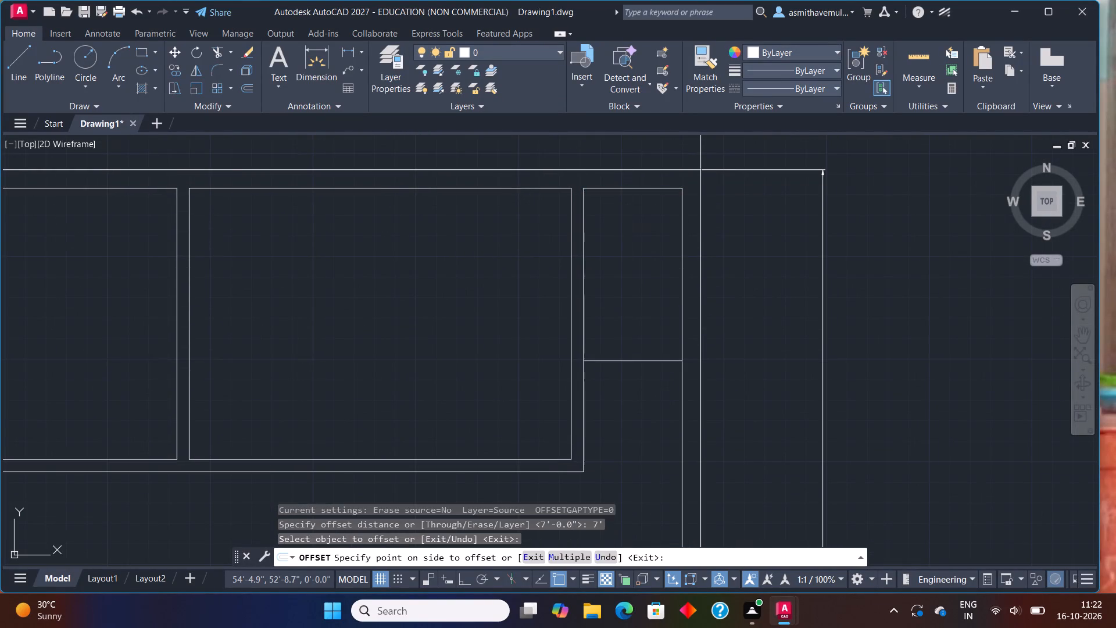
click(627, 233)
key(Escape)
Offset the narrow room's new horizontal line 6" downward to give the partition its thickness.
key(o)
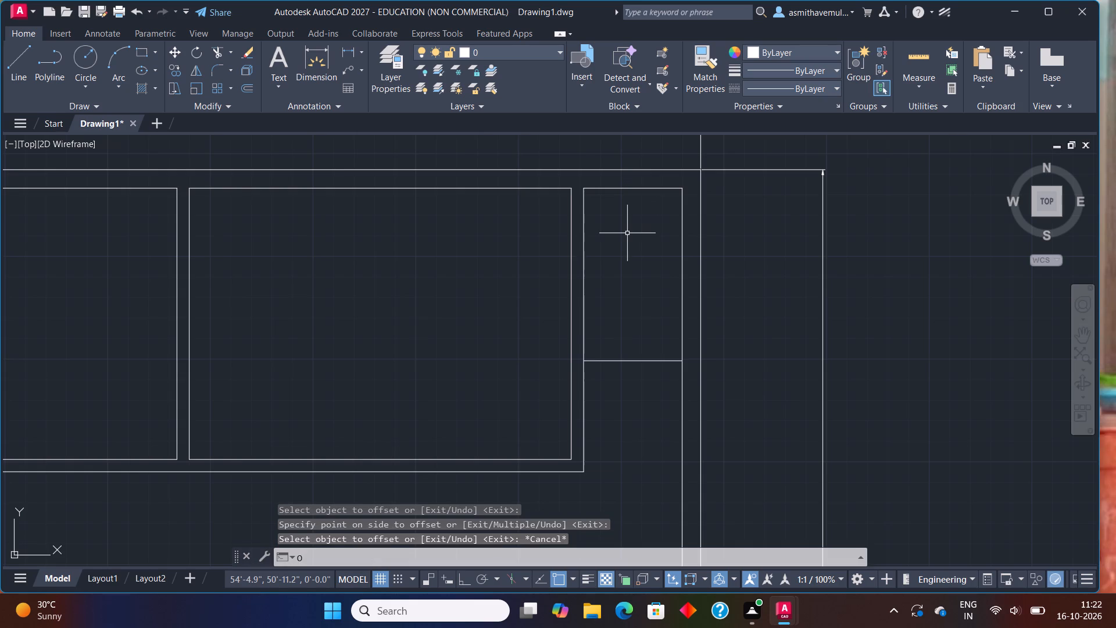
key(Return)
key(6)
key(shift+quotedbl)
key(Return)
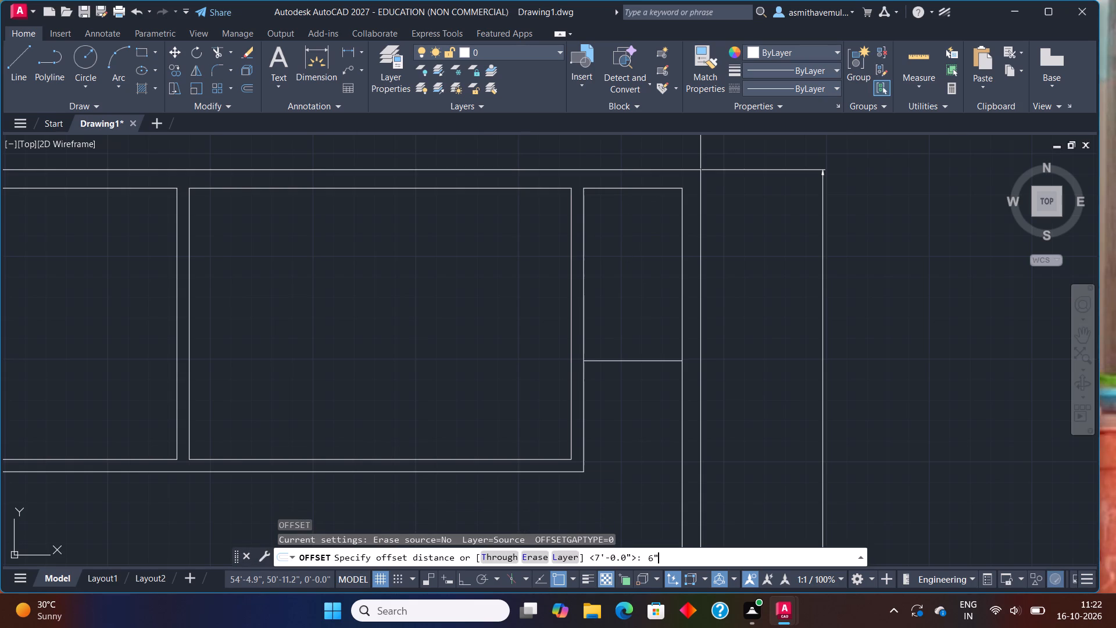
click(638, 359)
click(638, 402)
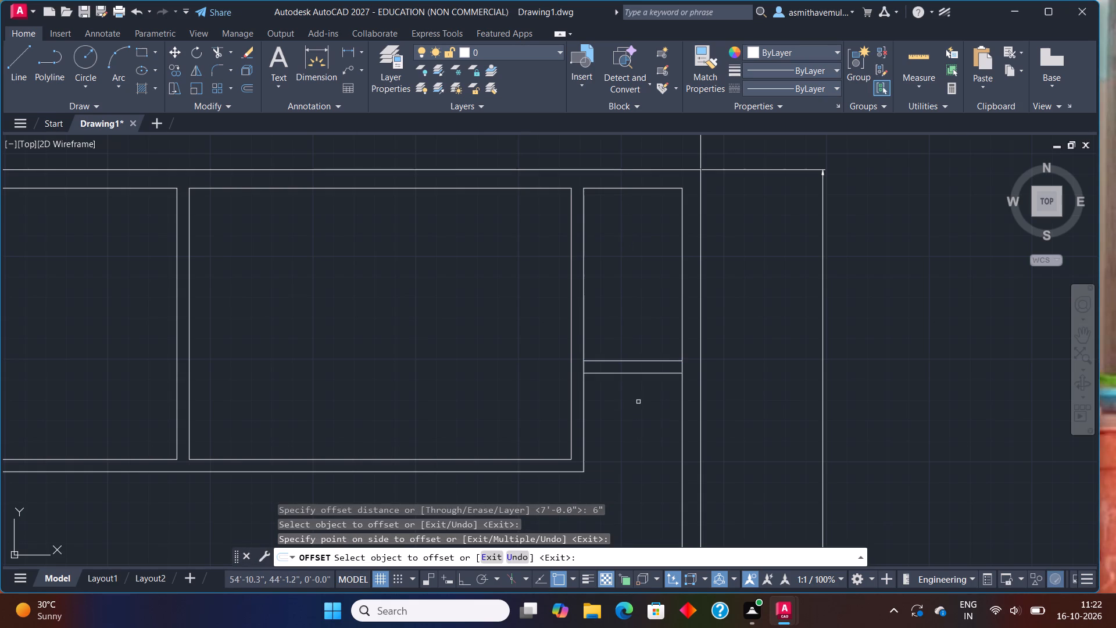
key(Escape)
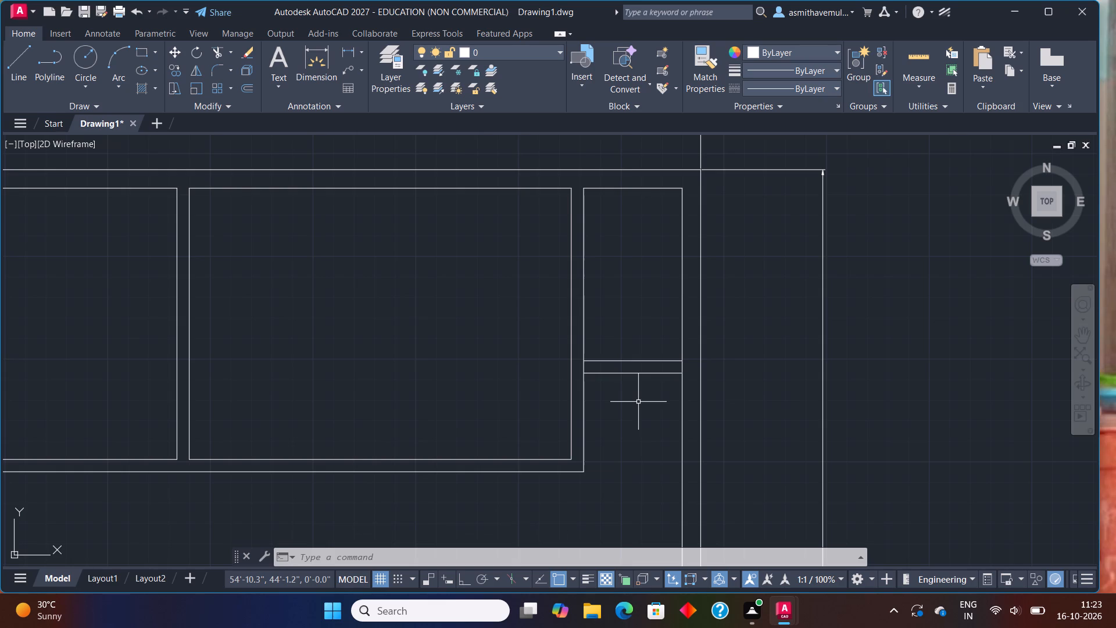
Trim the vertical wall lines between the new partition's two lines at both its ends to open the junctions.
text(TRIM)
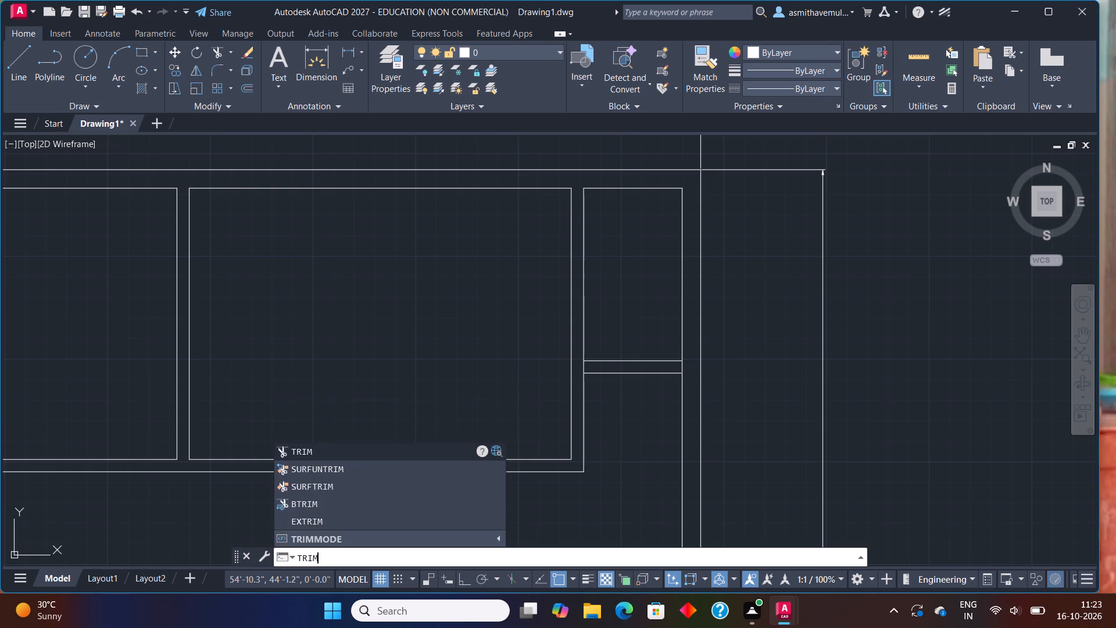
key(Return)
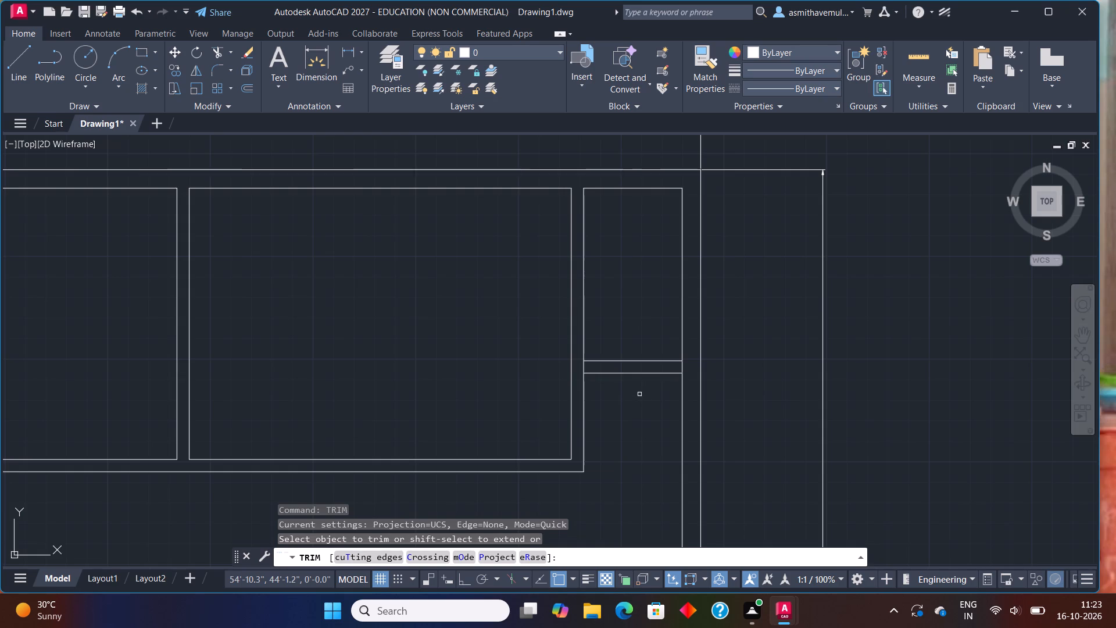
scroll(641, 372, up, 1)
click(707, 360)
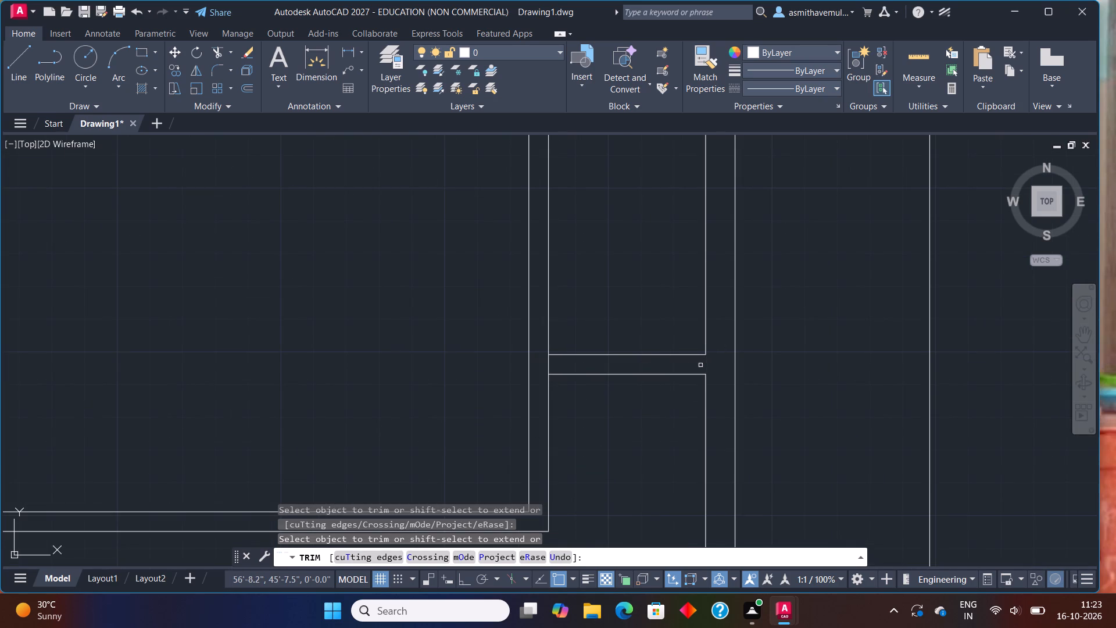
click(548, 363)
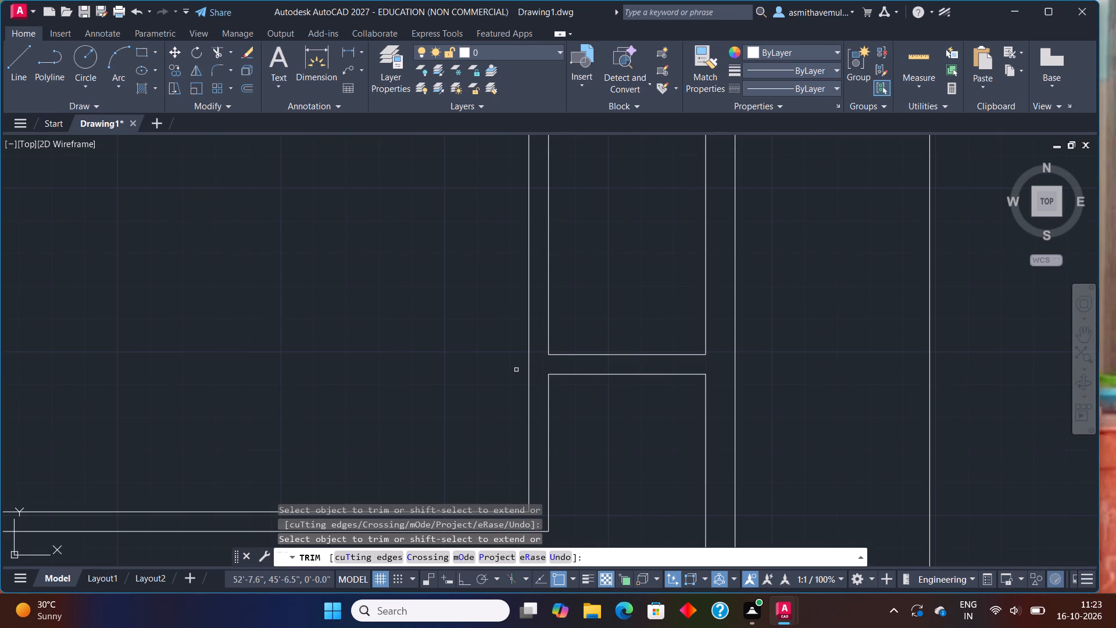
key(Escape)
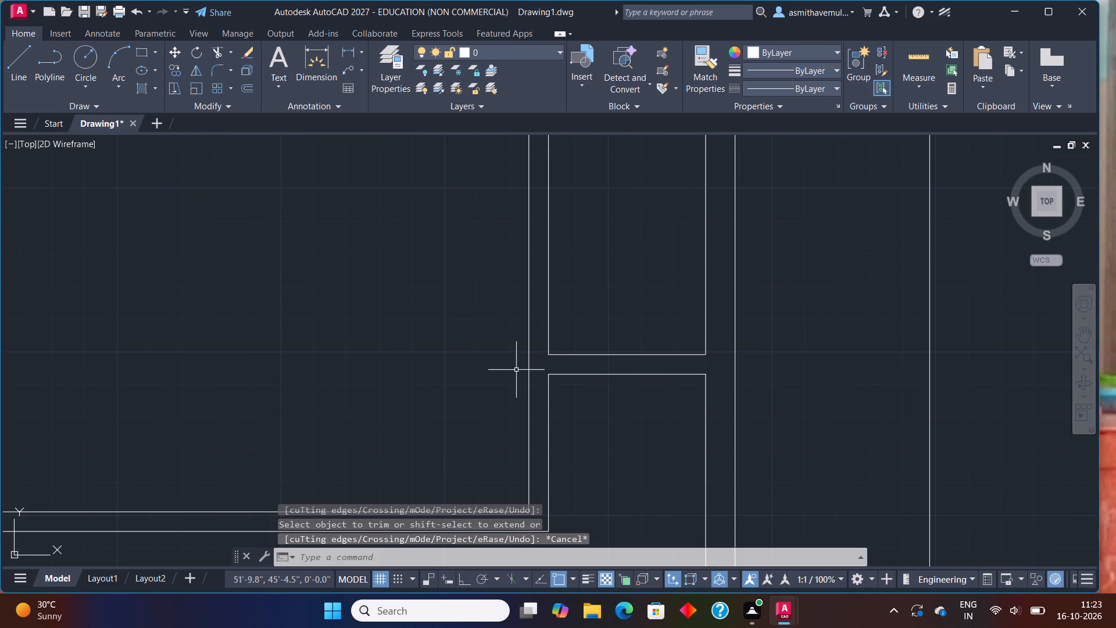
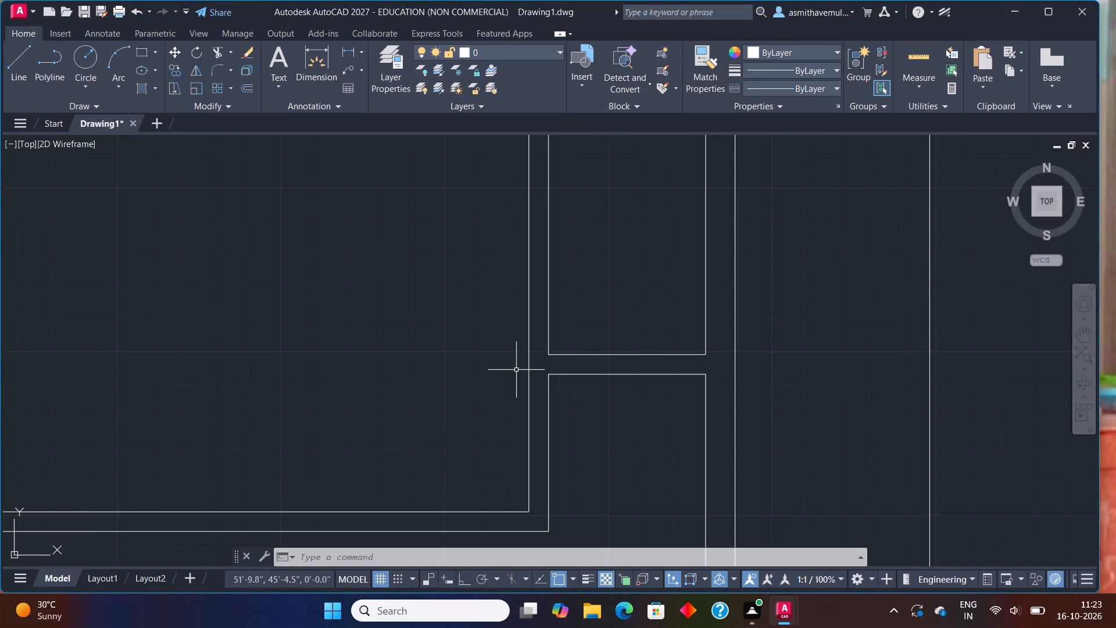
Offset the lower line of the horizontal partition beneath the two upper rooms 4' downward.
middle_drag(348, 508, 610, 352)
middle_drag(331, 332, 418, 310)
key(o)
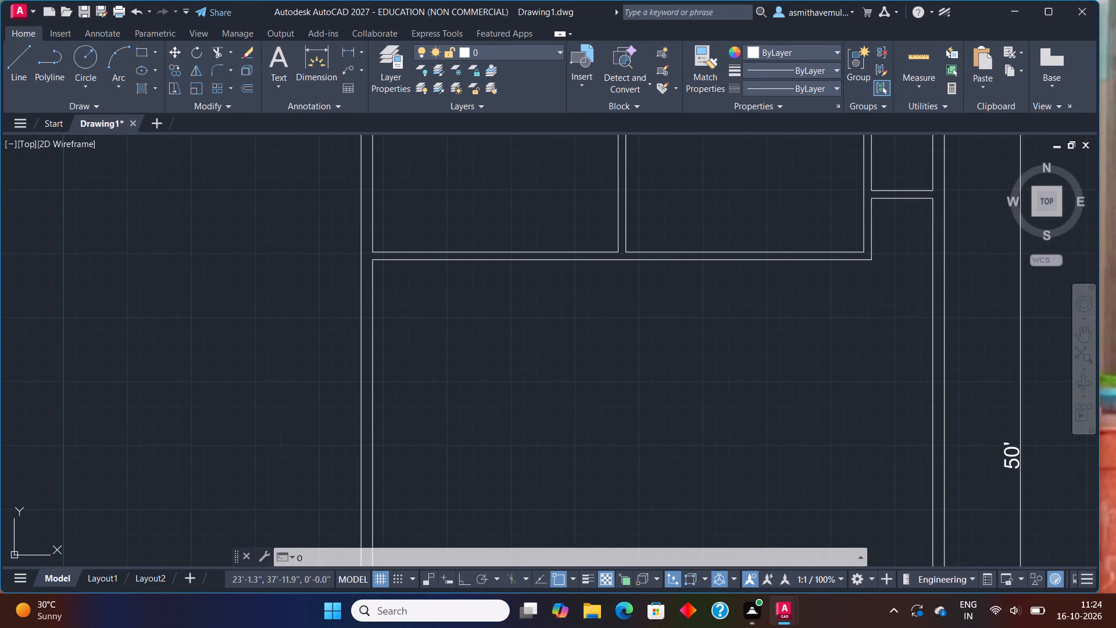
key(Return)
text(4')
key(Return)
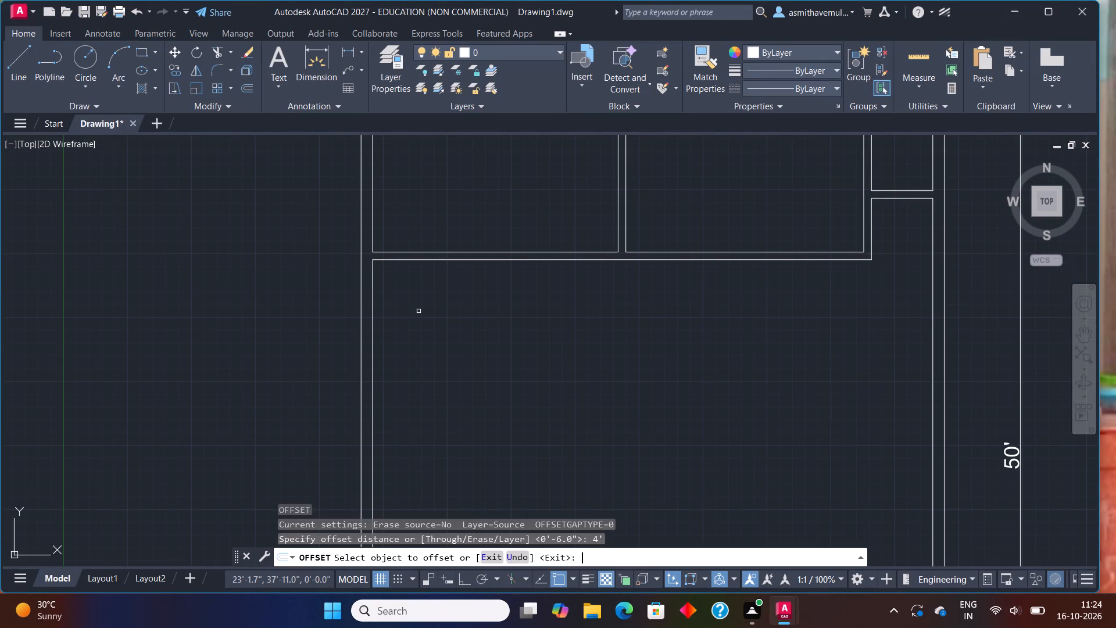
click(420, 259)
click(445, 353)
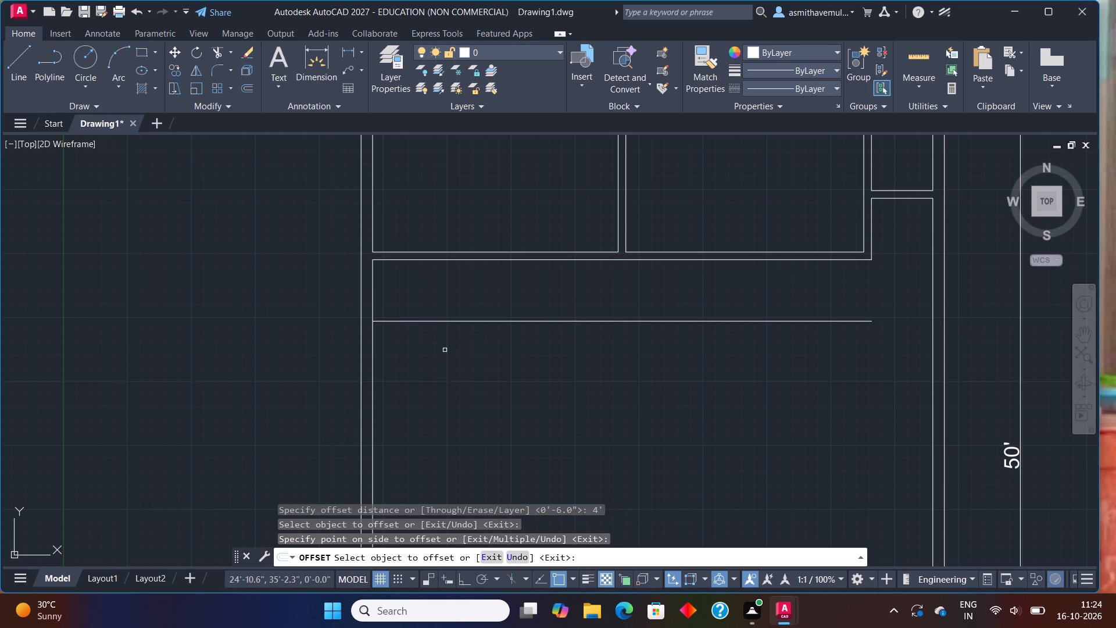
key(Escape)
Offset the new horizontal line 6" downward to give the partition its thickness.
key(o)
key(Return)
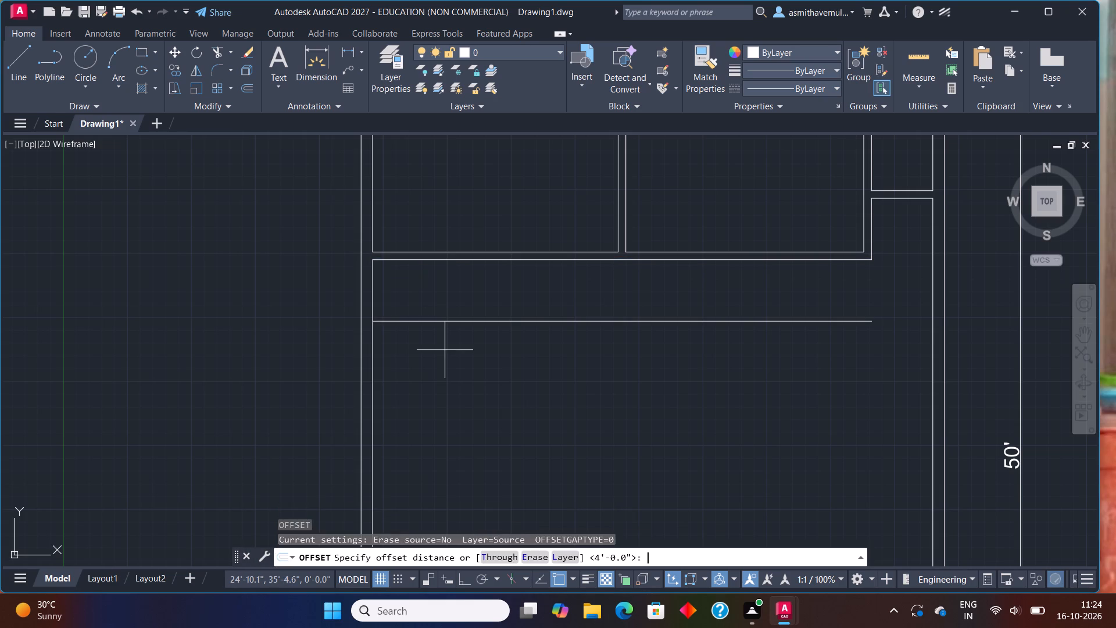
key(6)
key(shift+quotedbl)
key(Return)
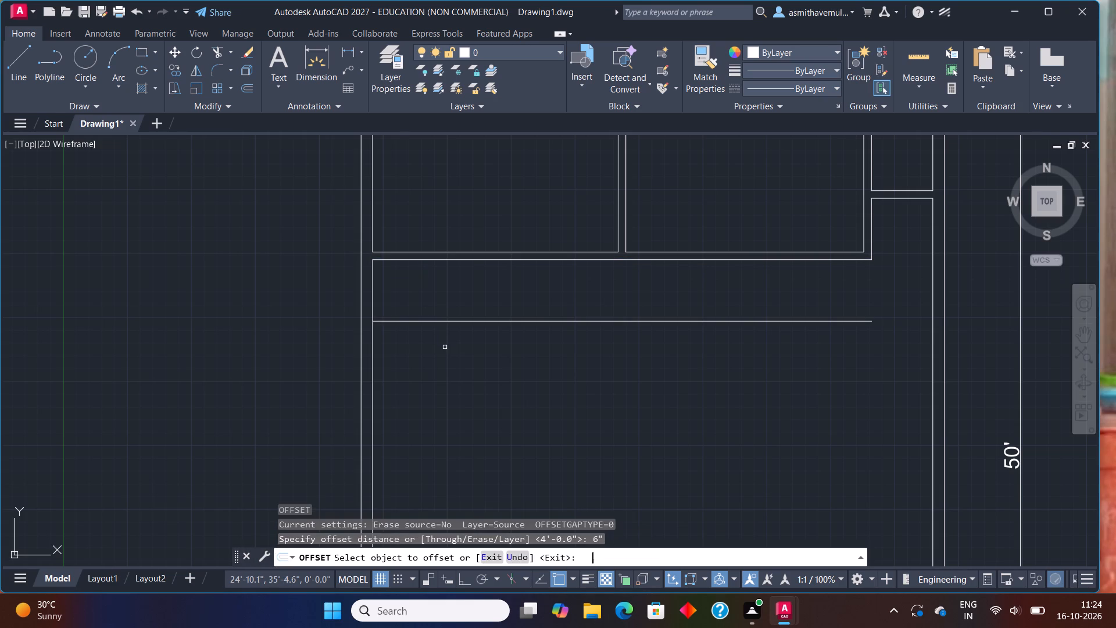
click(449, 318)
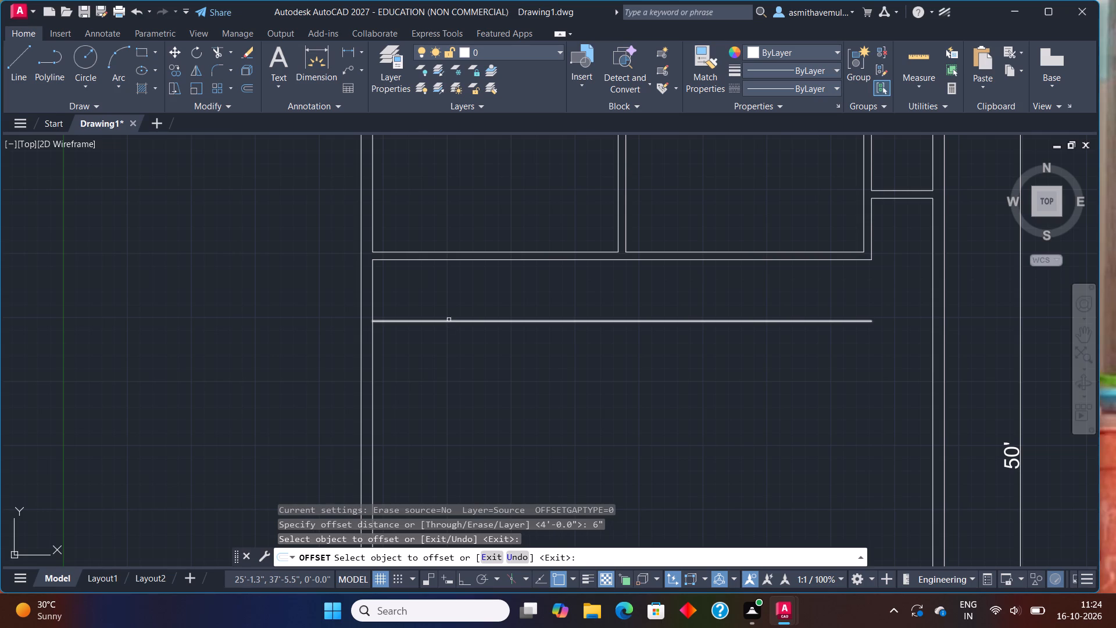
click(449, 320)
click(442, 356)
key(Escape)
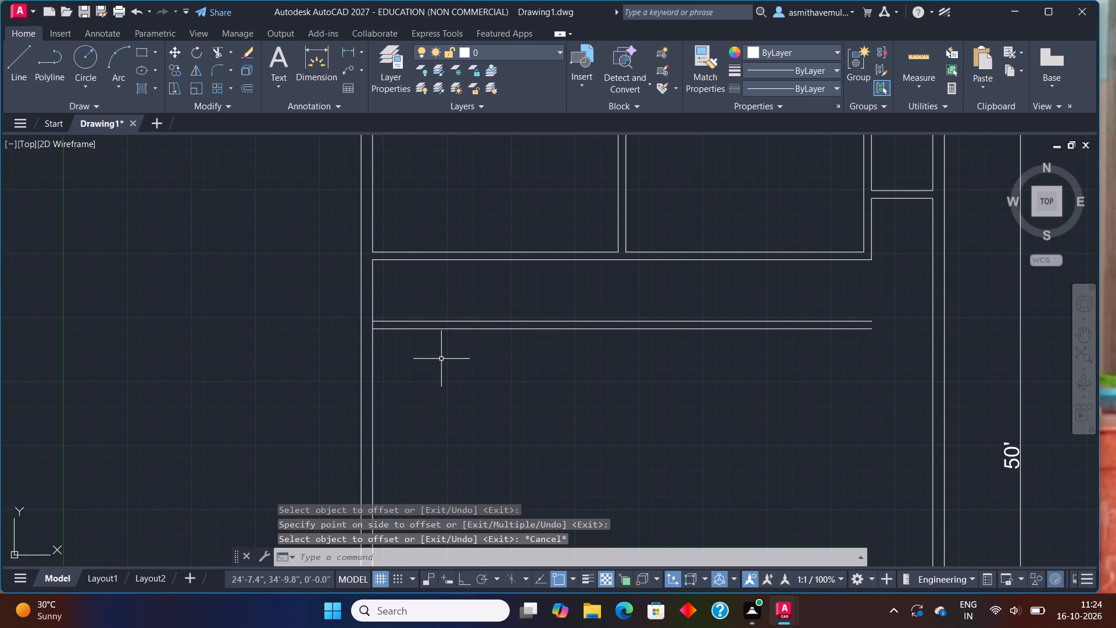
Offset the lower line of the new 6" partition 4' downward to set the second small room's depth.
key(o)
key(Return)
text(4')
key(Return)
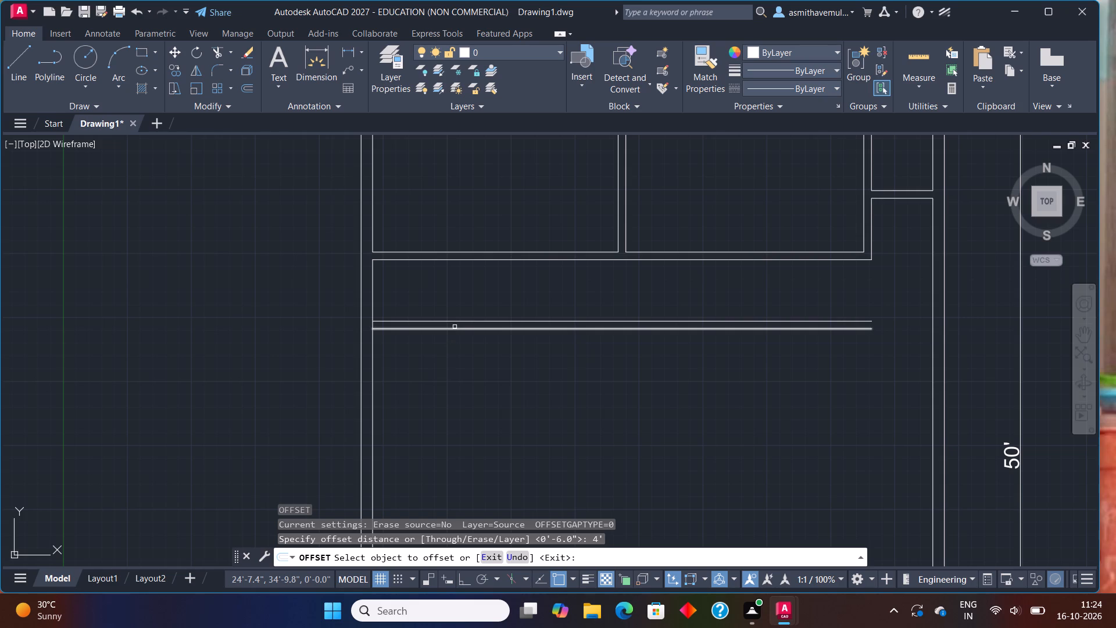
click(455, 328)
click(450, 380)
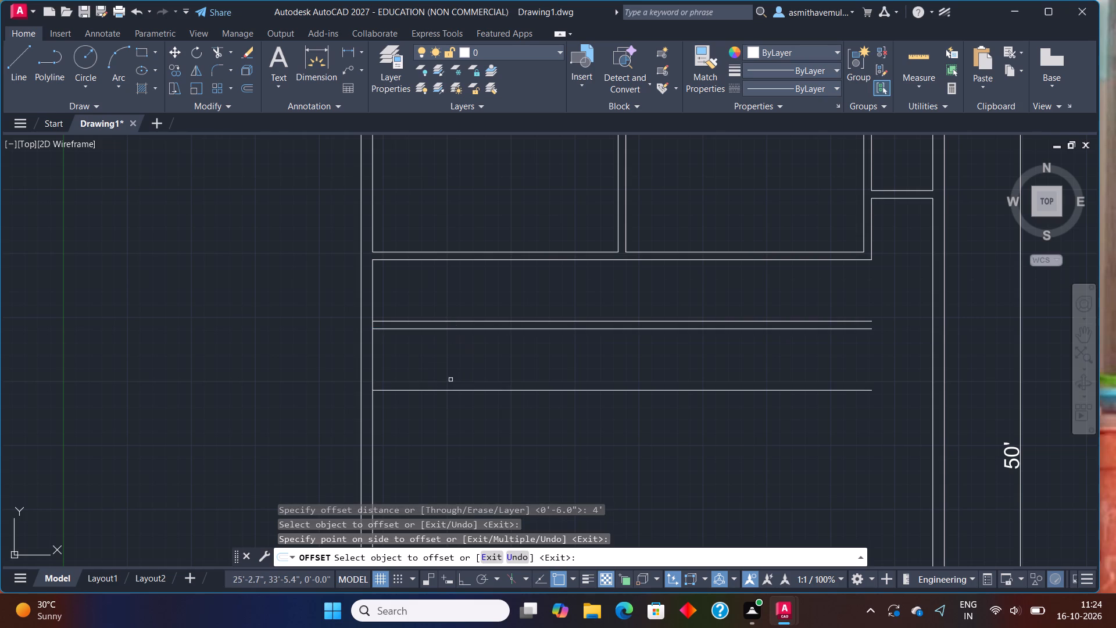
key(Escape)
Offset the lowest horizontal line 6" downward to form the second partition's thickness.
key(o)
key(Return)
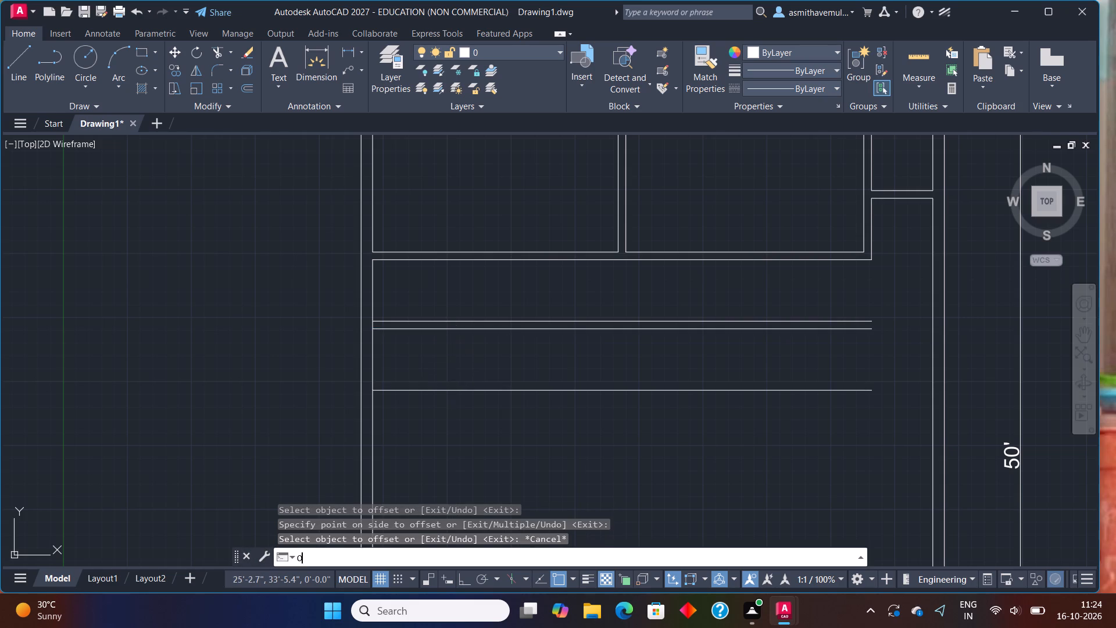
key(6)
key(shift+quotedbl)
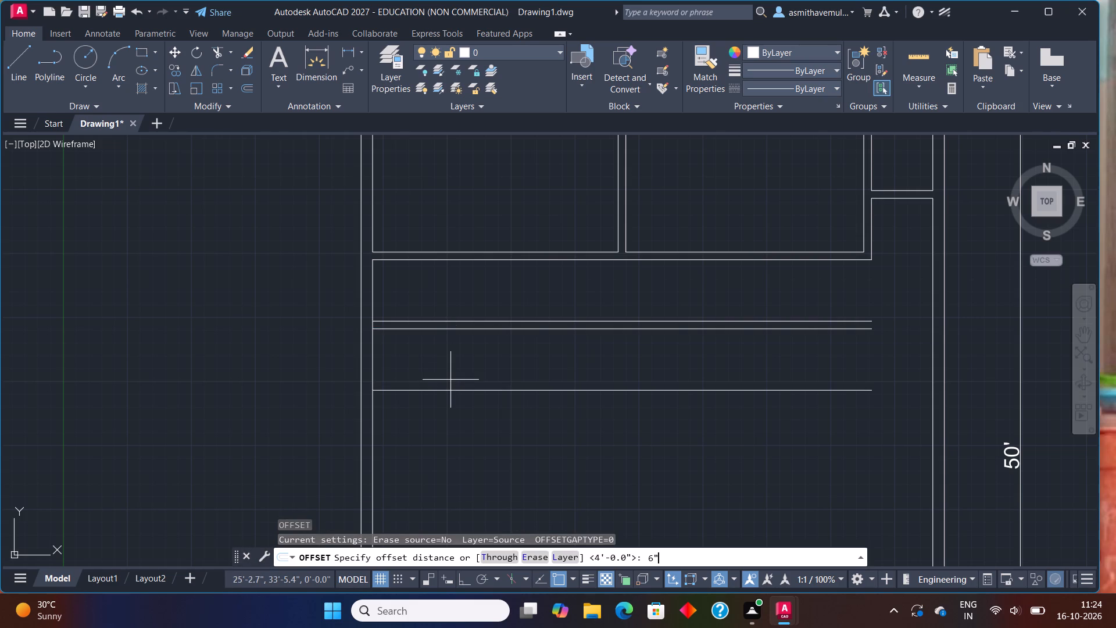
key(Return)
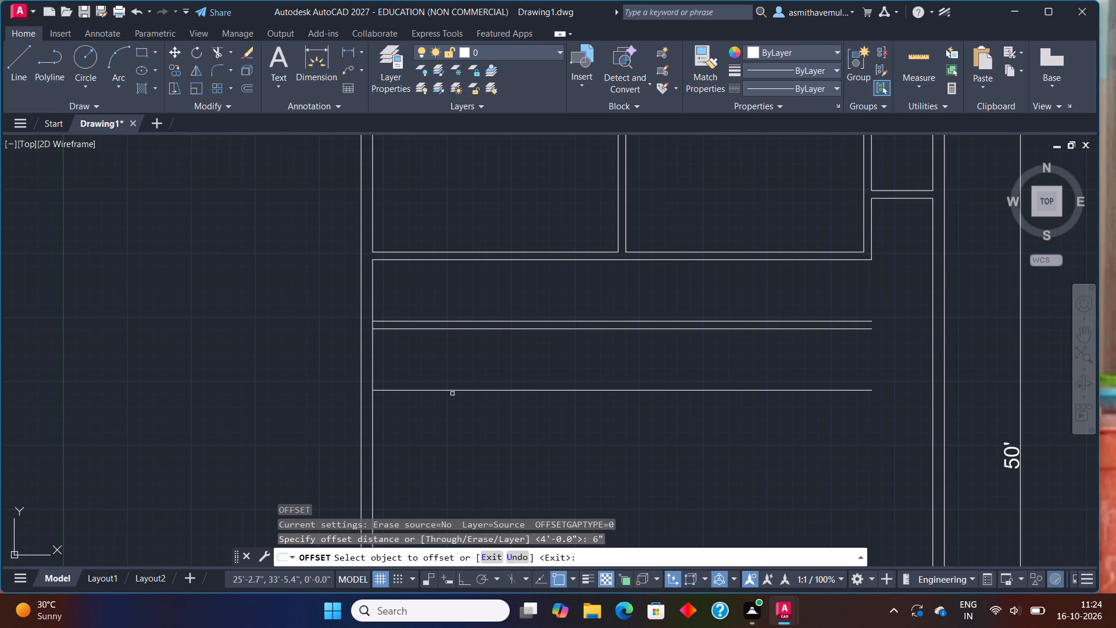
click(452, 392)
click(451, 423)
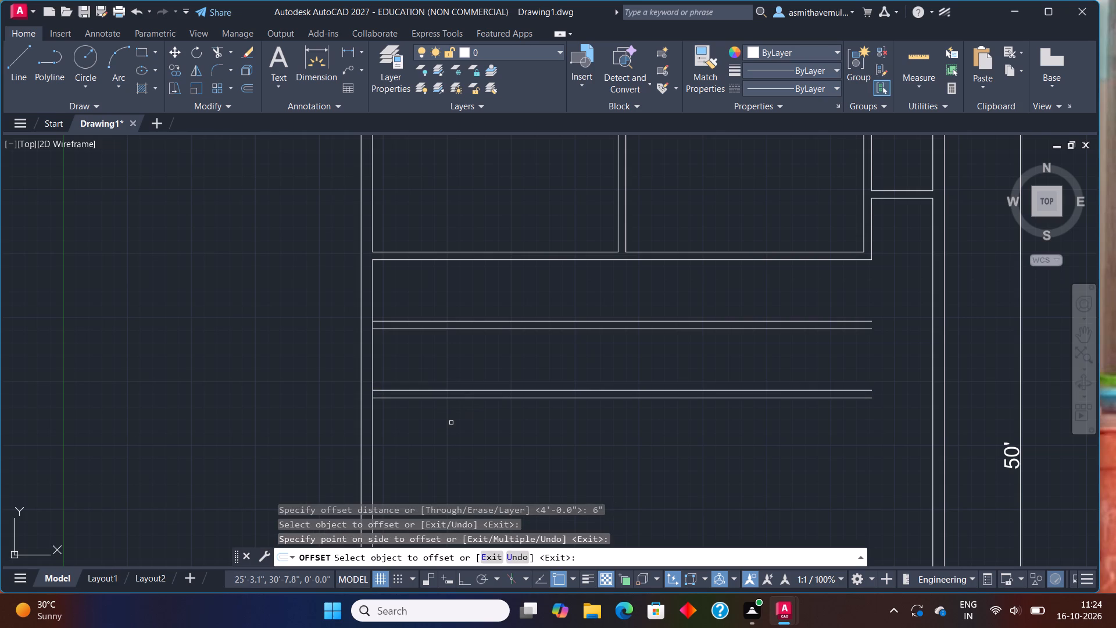
key(Escape)
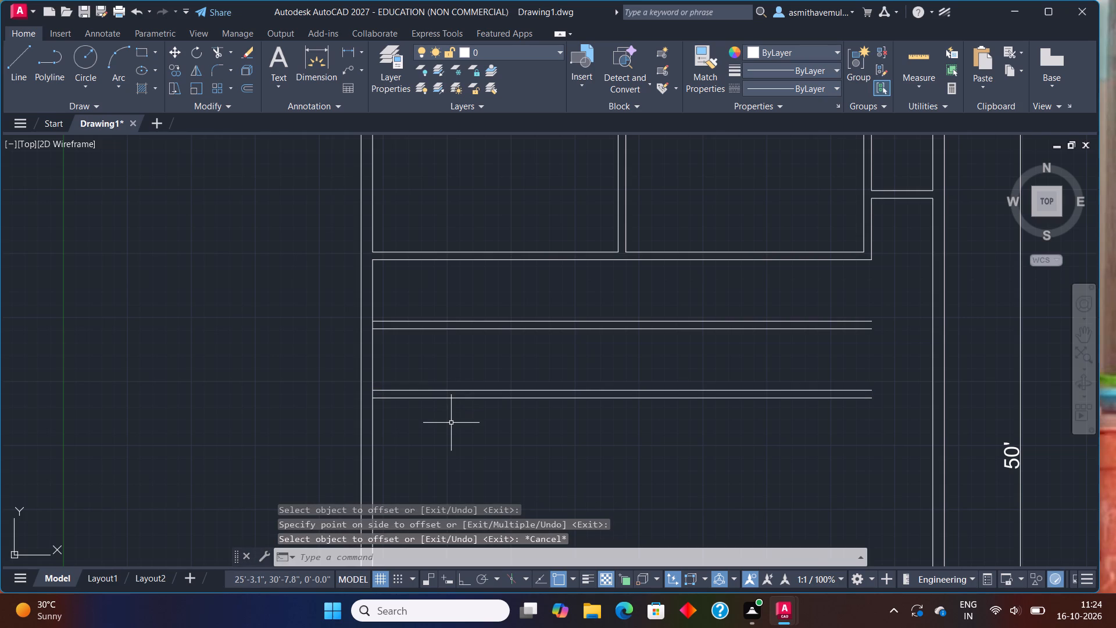
Offset the left outer wall's inner line 7' to the right across the new horizontal partitions.
key(o)
key(Return)
text(7')
key(Return)
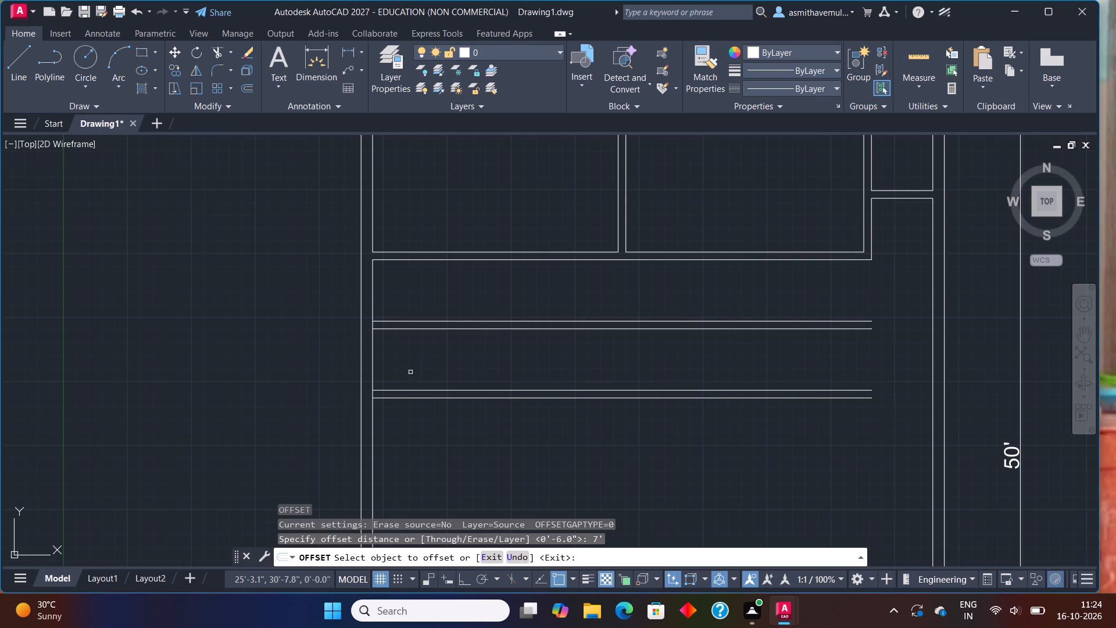
click(373, 358)
click(456, 358)
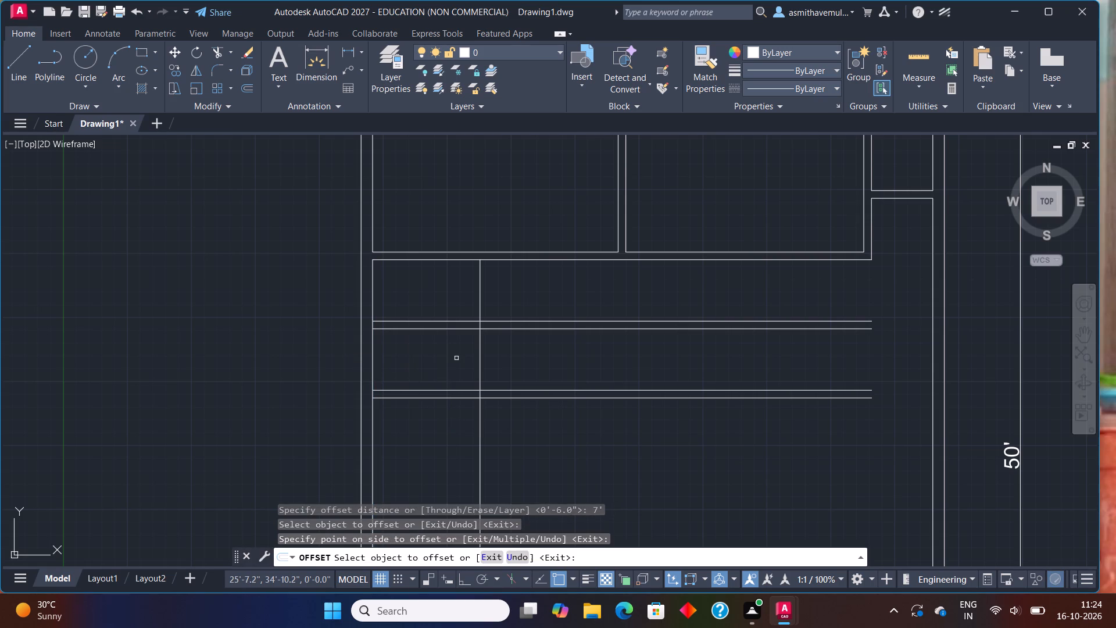
key(grave)
key(Escape)
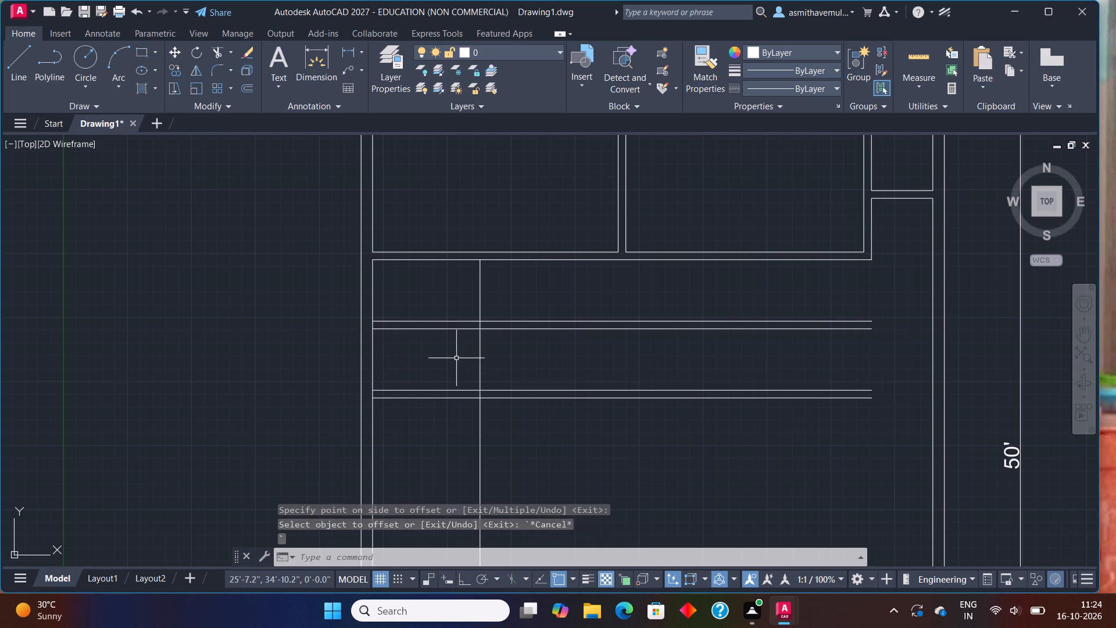
Offset the new vertical line 6" to the right to give the small rooms' side partition its thickness.
key(o)
key(Return)
key(6)
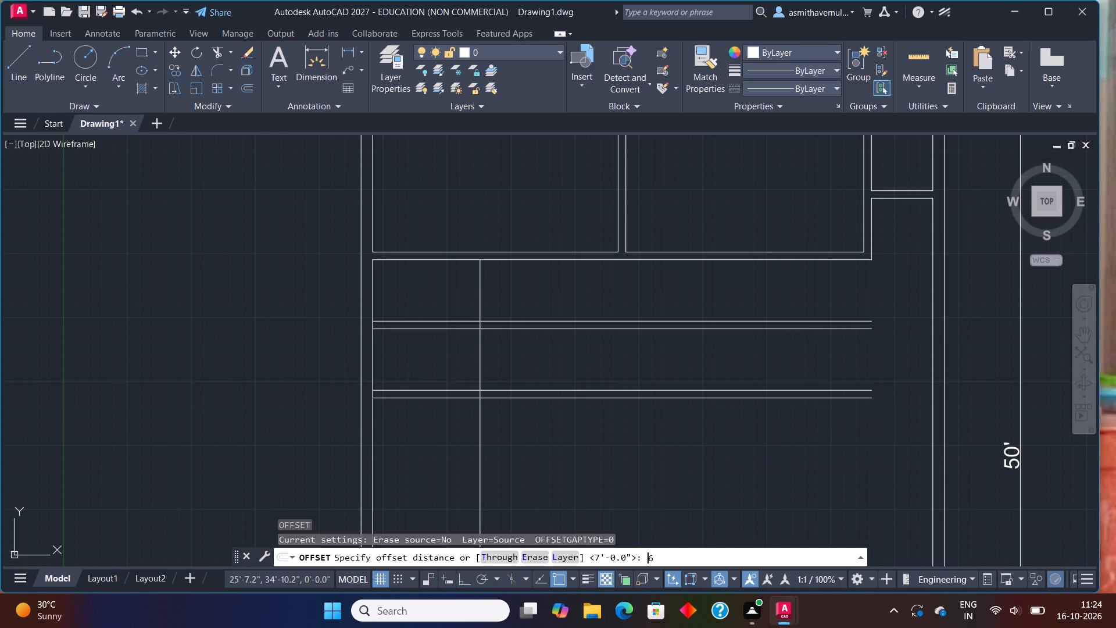
key(shift+quotedbl)
key(Return)
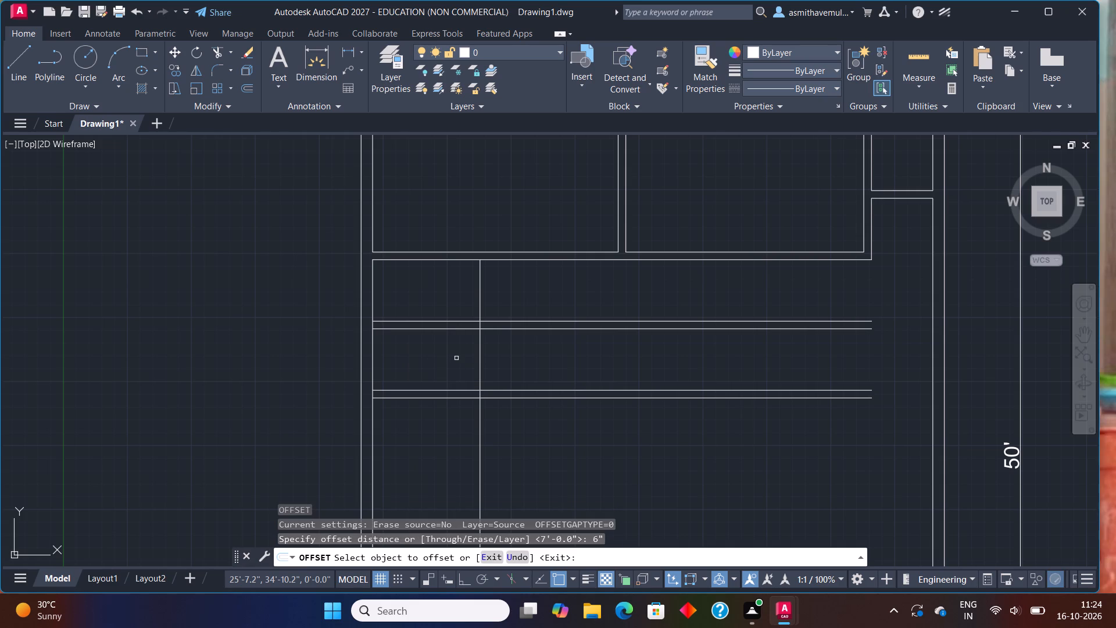
click(478, 356)
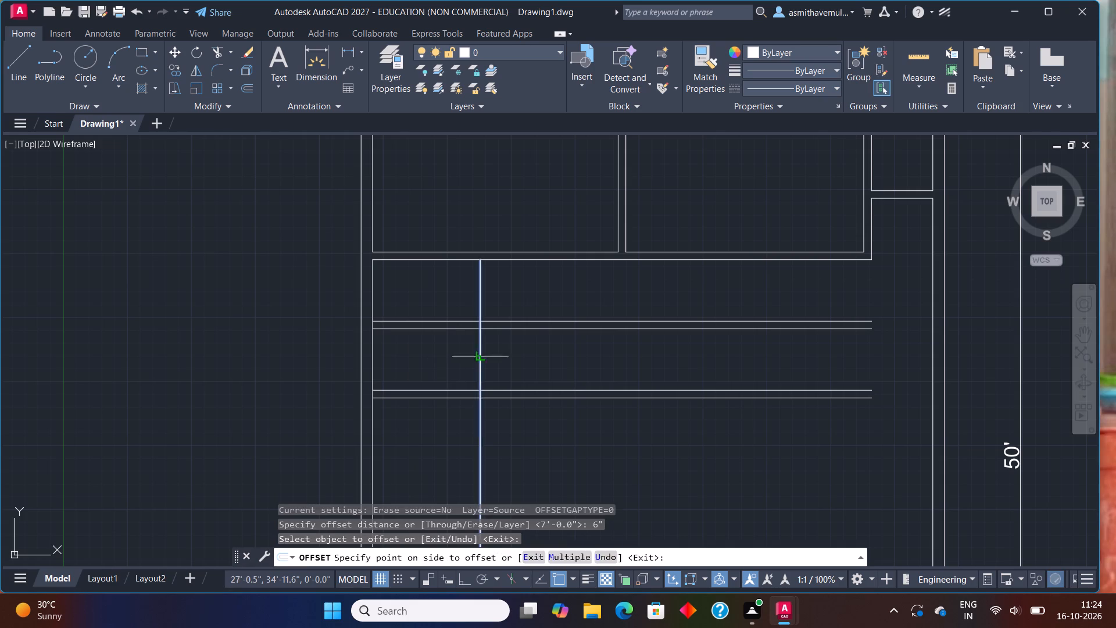
click(512, 351)
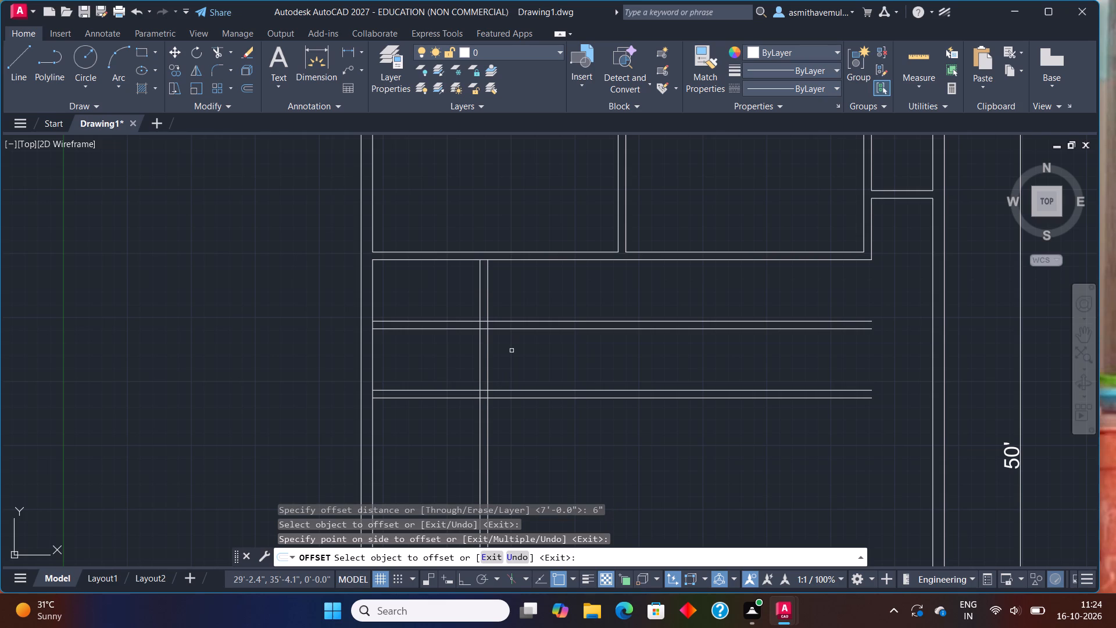
key(Escape)
Trim the horizontal partition lines right of the new vertical partition and the vertical lines below the lowest partition.
text(TRIM)
key(Return)
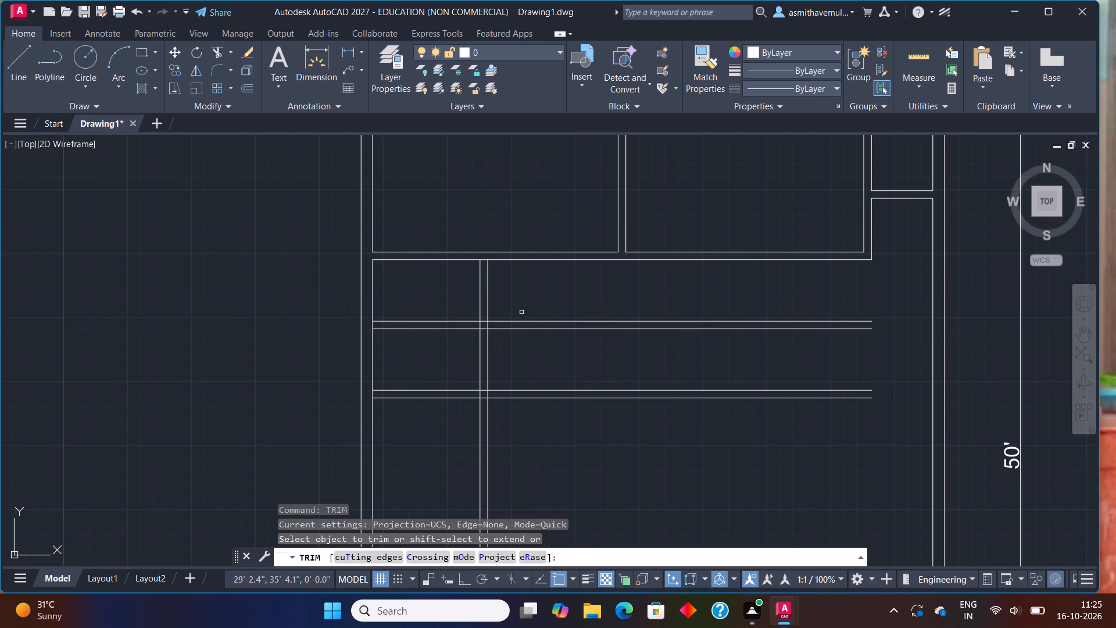
drag(528, 312, 555, 426)
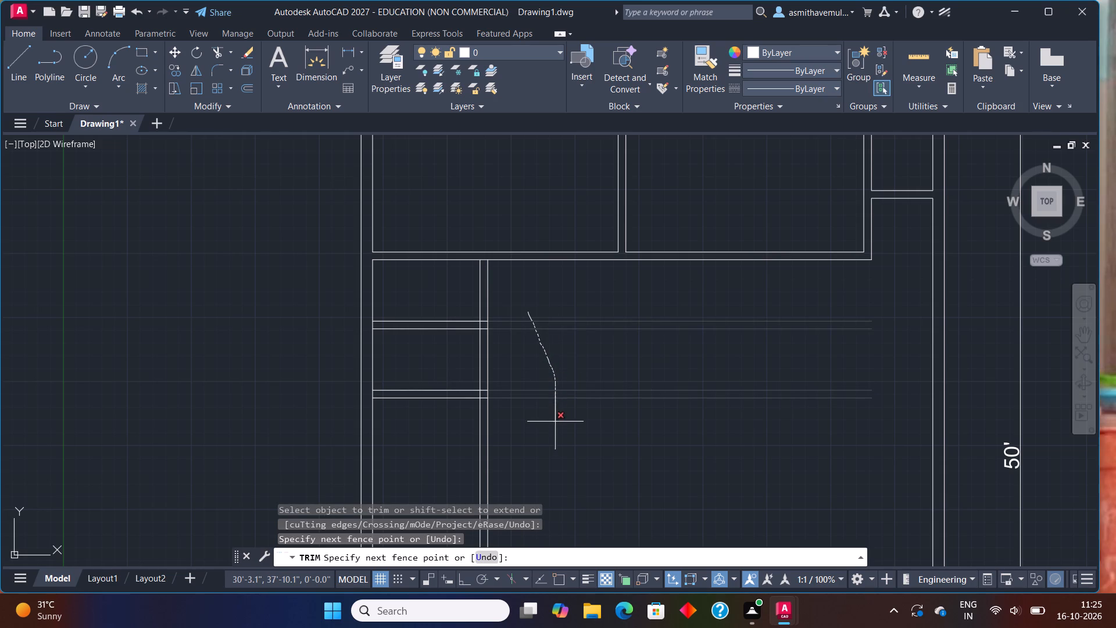
drag(555, 426, 467, 481)
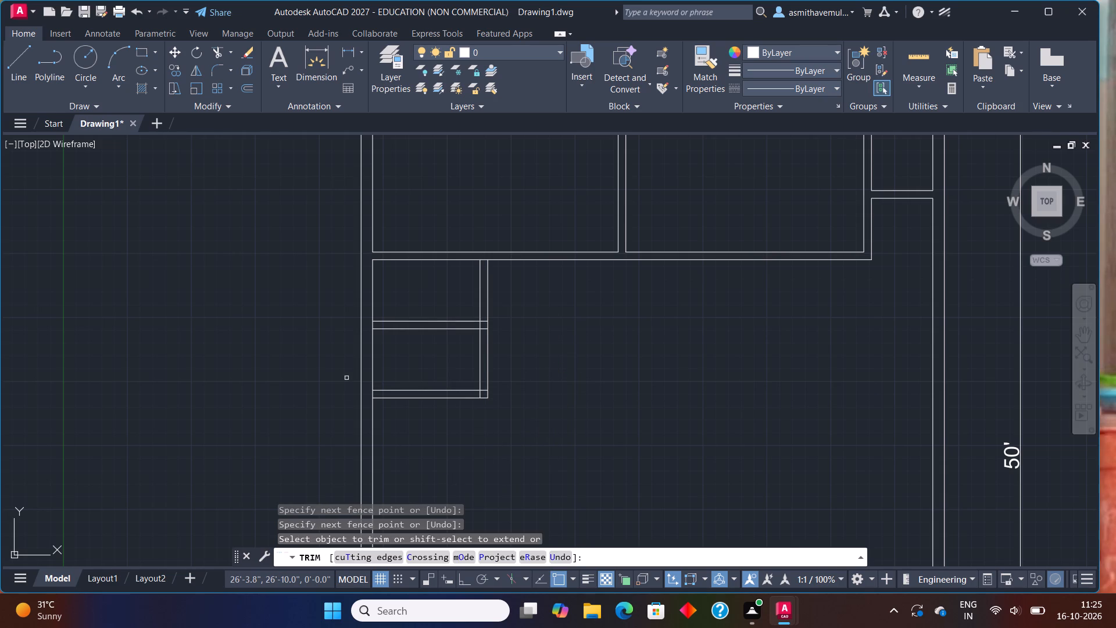
Trim the overlapping line segments at the two small rooms' partition junctions with the left wall, side partition and upper partition.
scroll(349, 340, up, 1)
scroll(379, 422, up, 1)
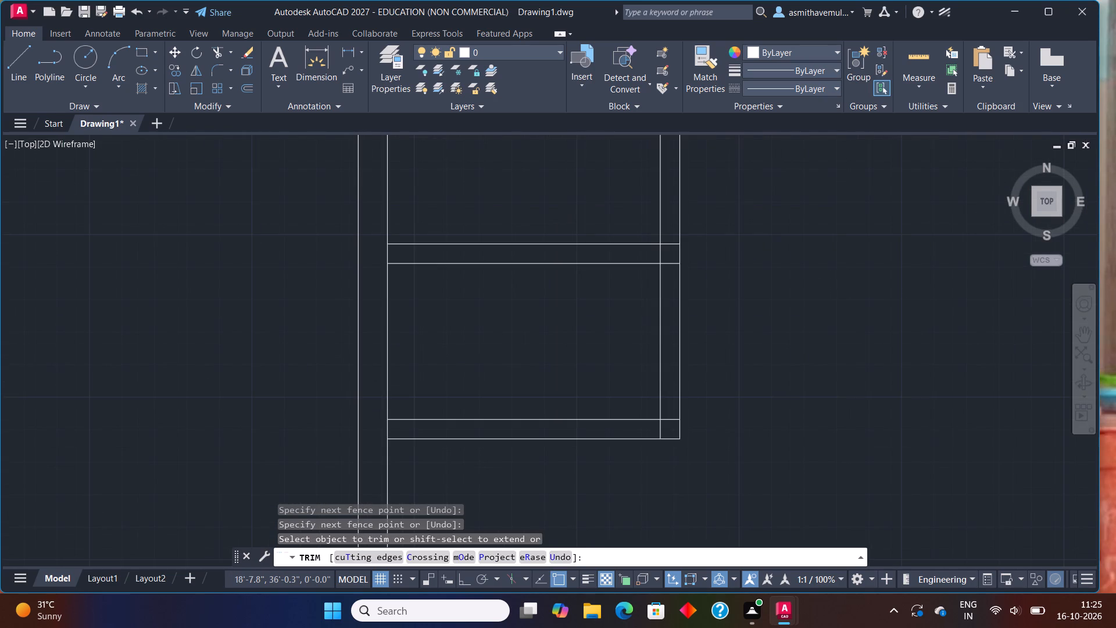
drag(382, 430, 398, 432)
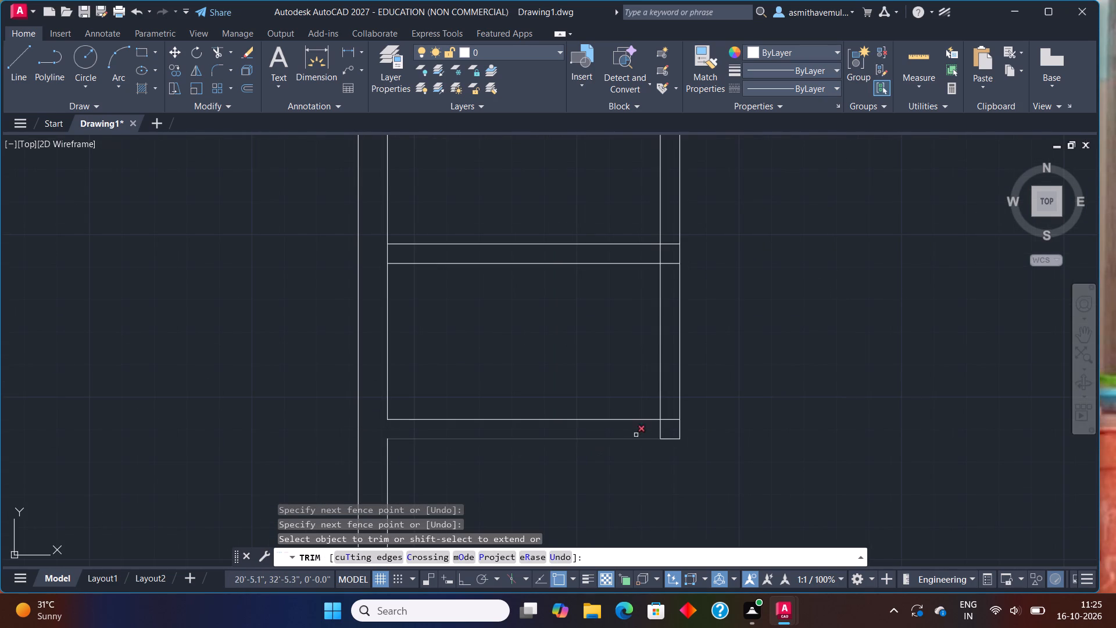
click(661, 430)
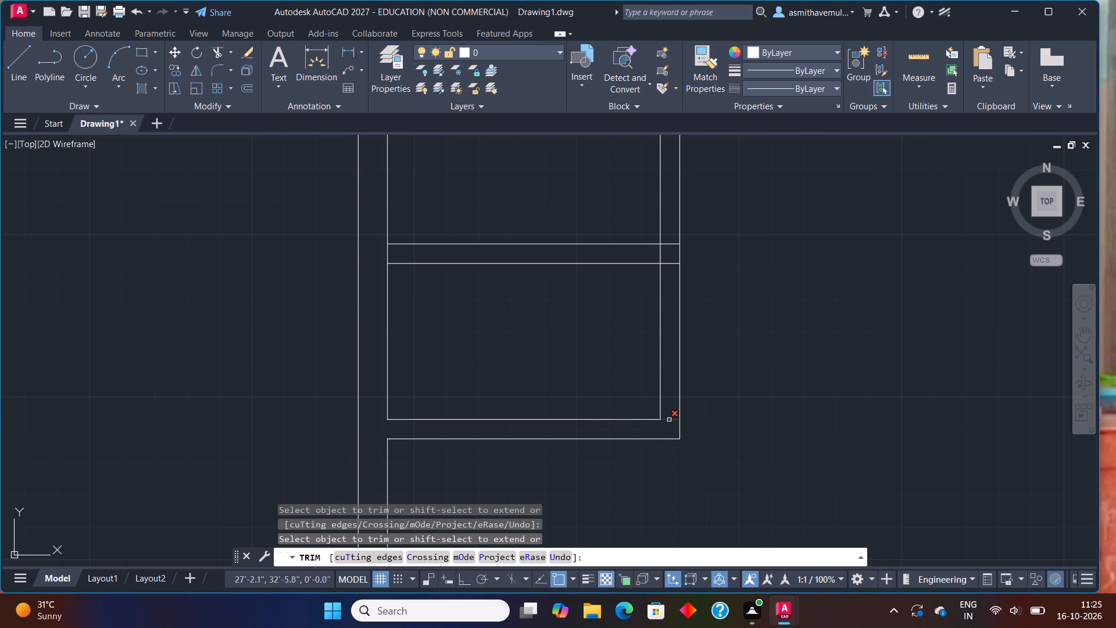
click(670, 420)
click(675, 263)
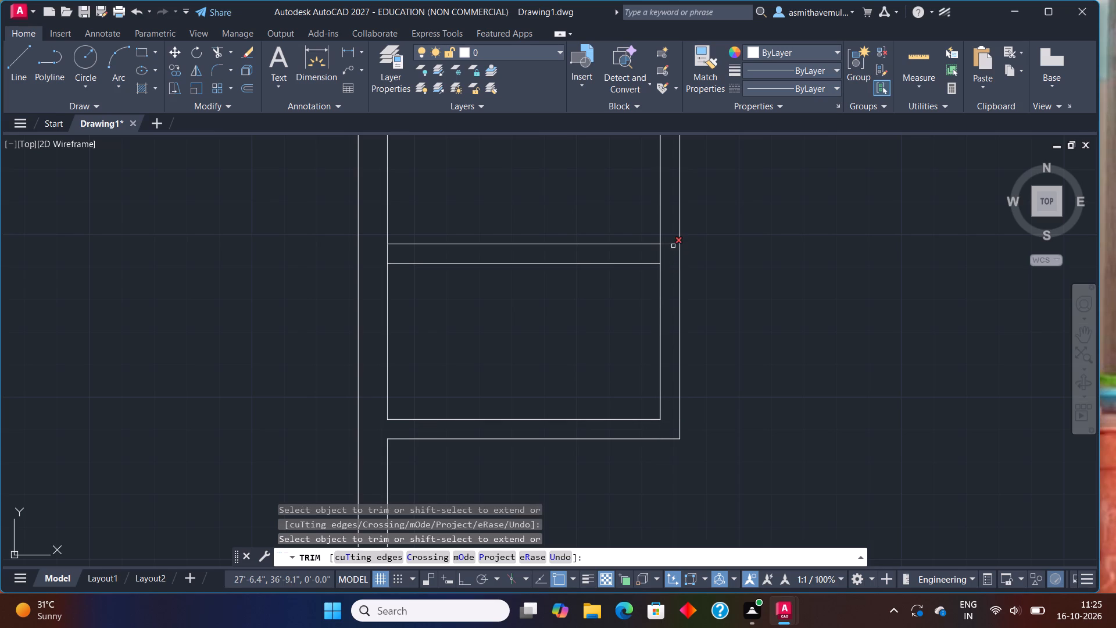
click(673, 246)
click(662, 249)
click(385, 257)
scroll(463, 220, down, 2)
middle_drag(463, 218, 470, 278)
scroll(523, 243, up, 1)
click(565, 220)
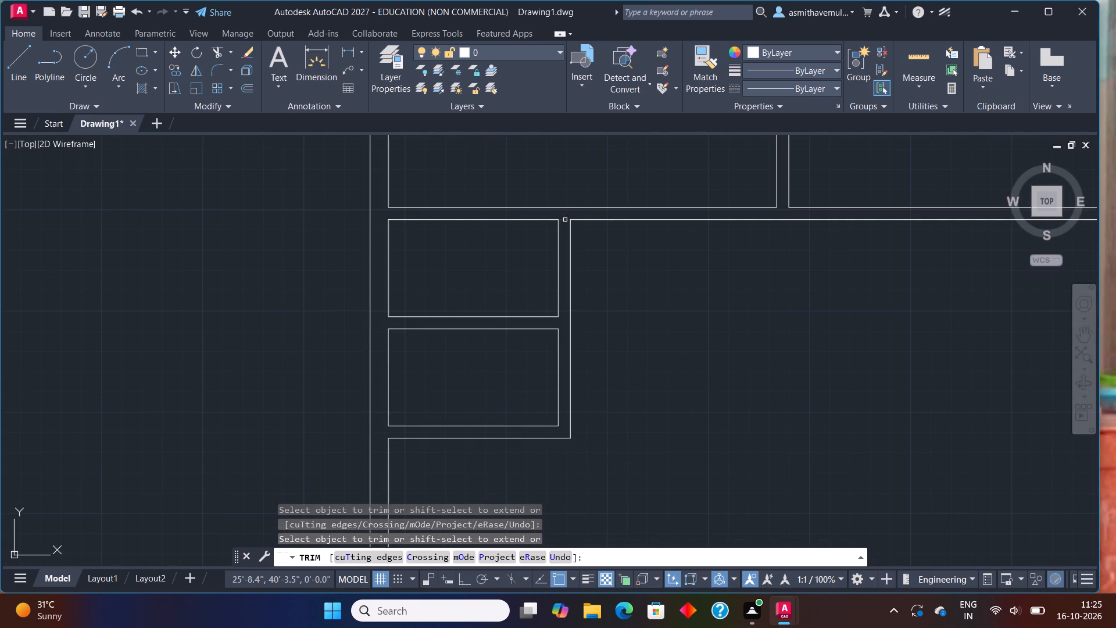
key(Escape)
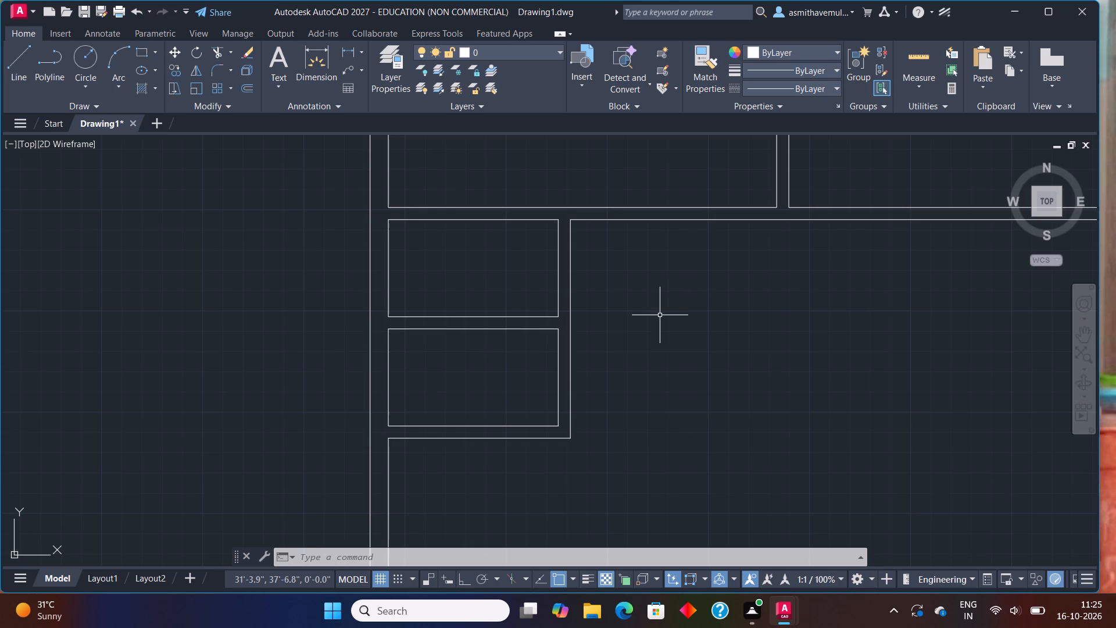
Offset the lowest partition line 11' downward and the left outer wall's inner line 11' inward to outline a new room.
scroll(587, 377, down, 1)
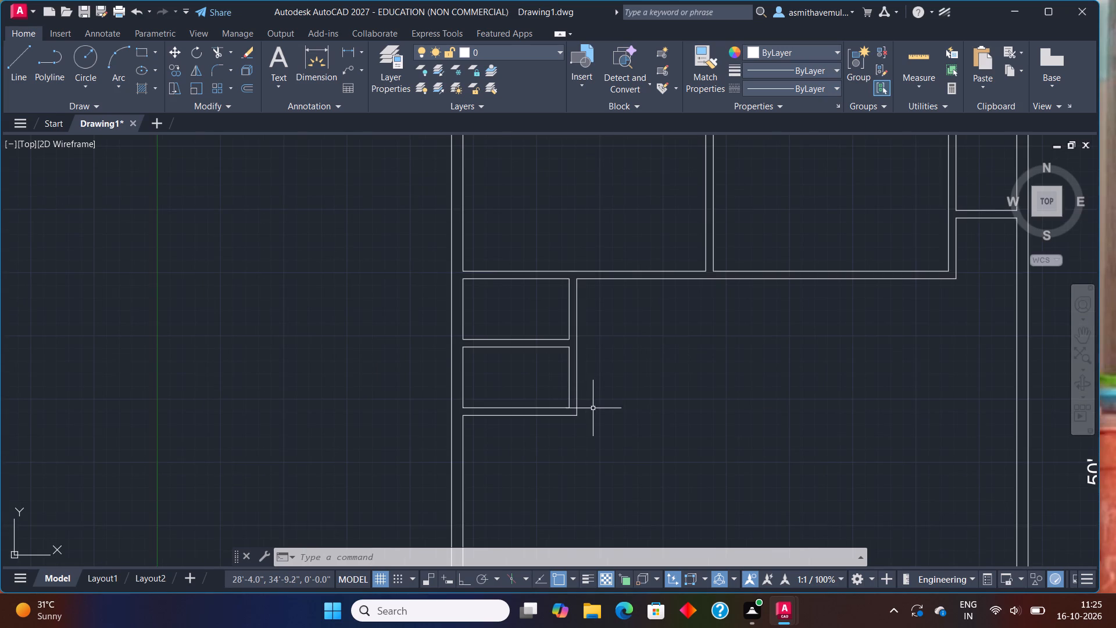
middle_drag(595, 369, 620, 223)
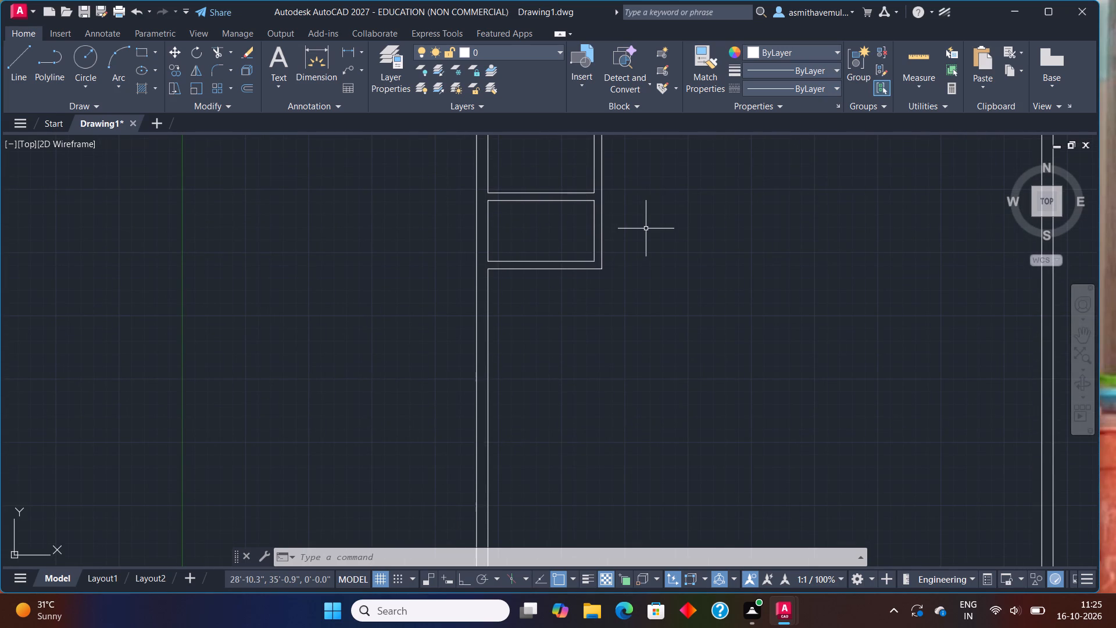
key(o)
key(Return)
text(11')
key(Return)
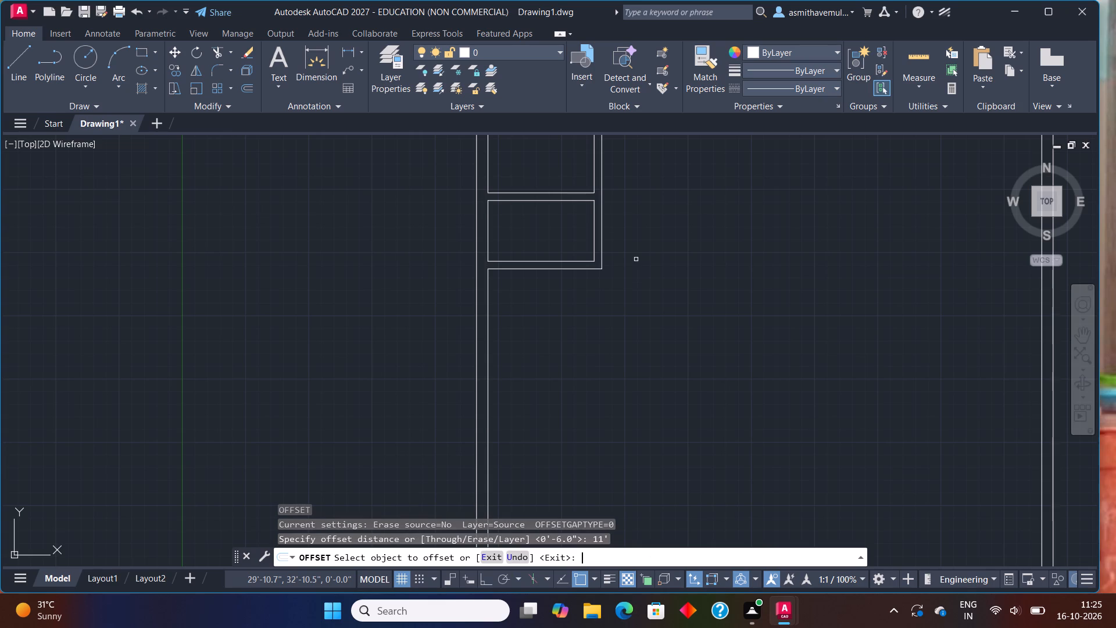
click(550, 269)
click(551, 315)
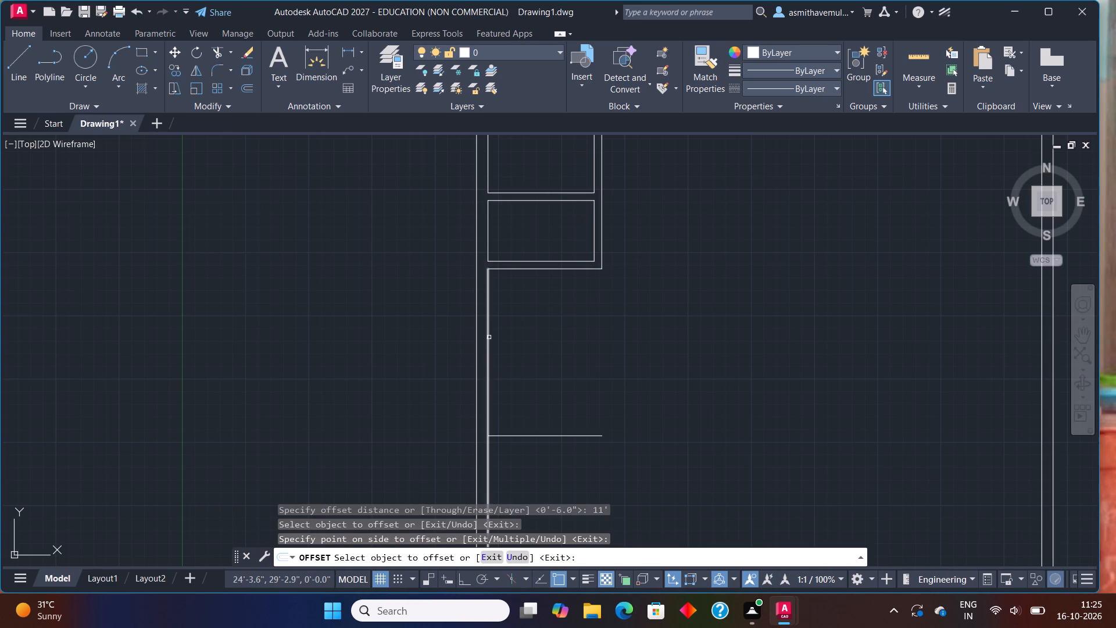
click(488, 337)
click(530, 330)
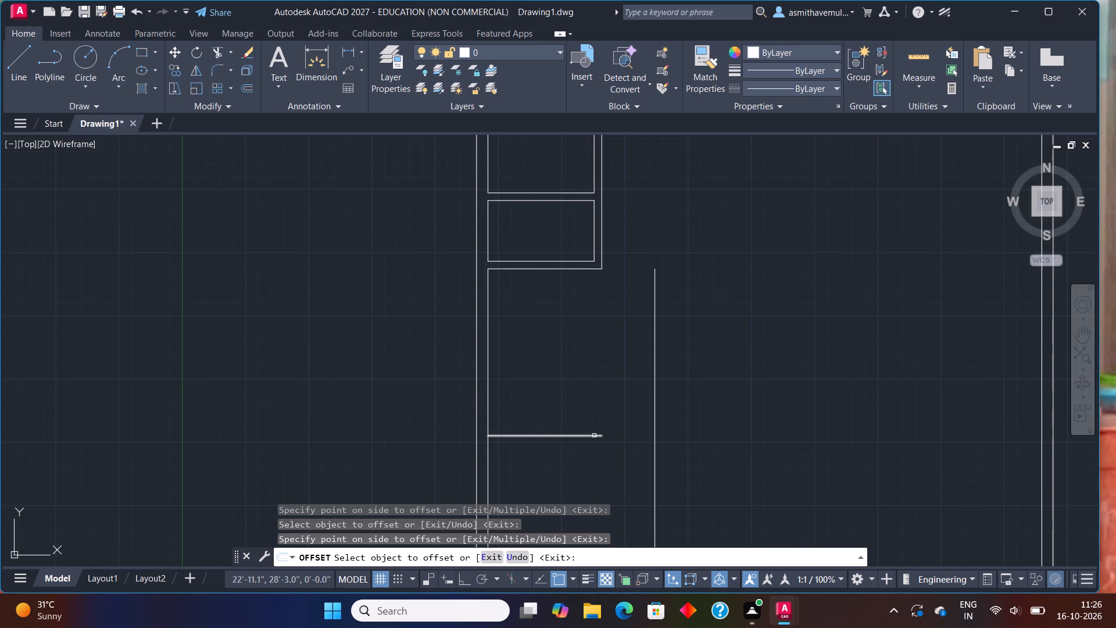
key(Escape)
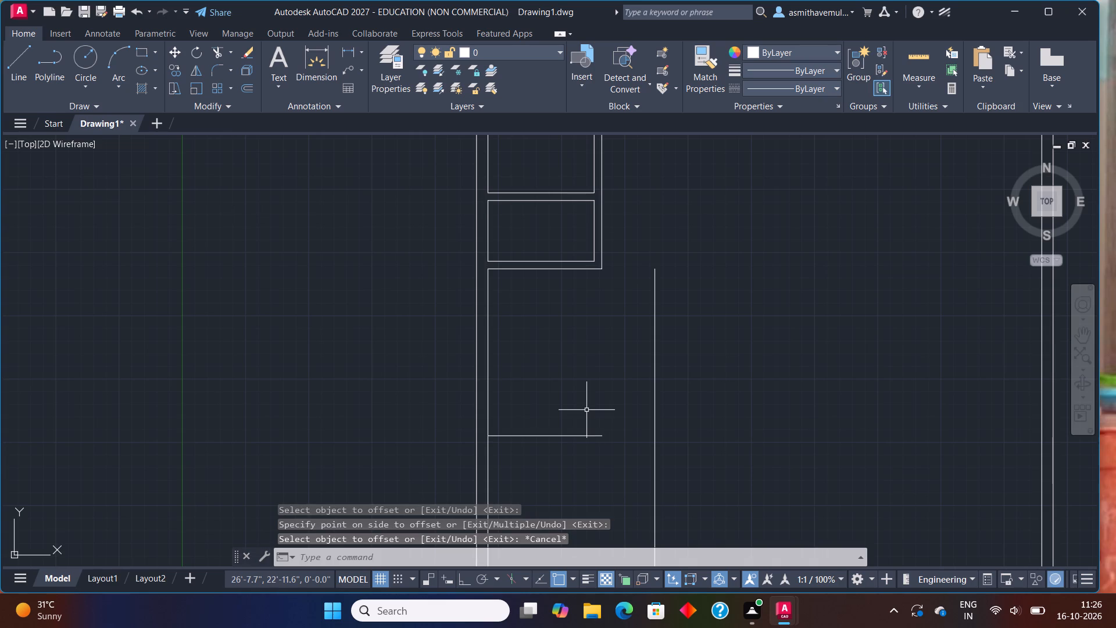
Extend the new room's bottom and top lines to its right side line, and the partition's upper line across to the right outer wall.
text(EXTEND)
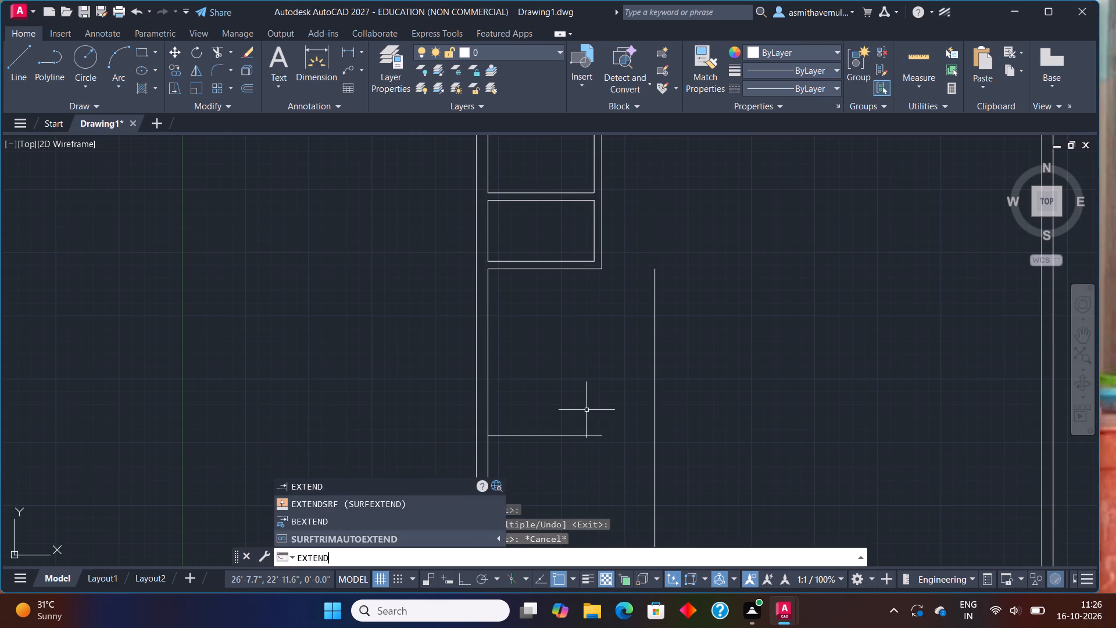
key(Return)
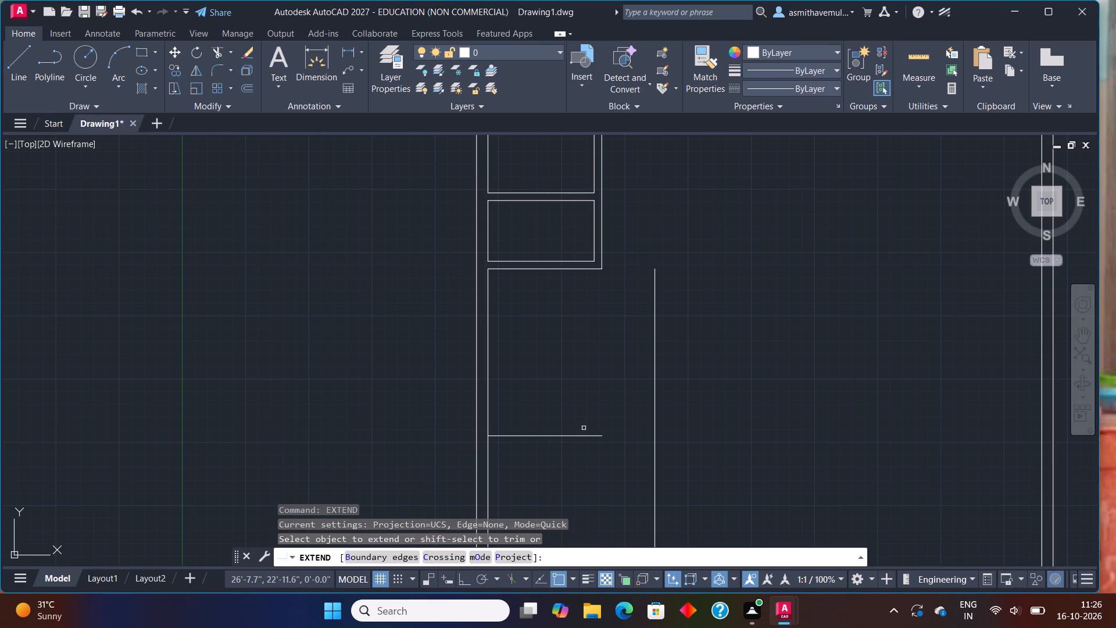
click(599, 438)
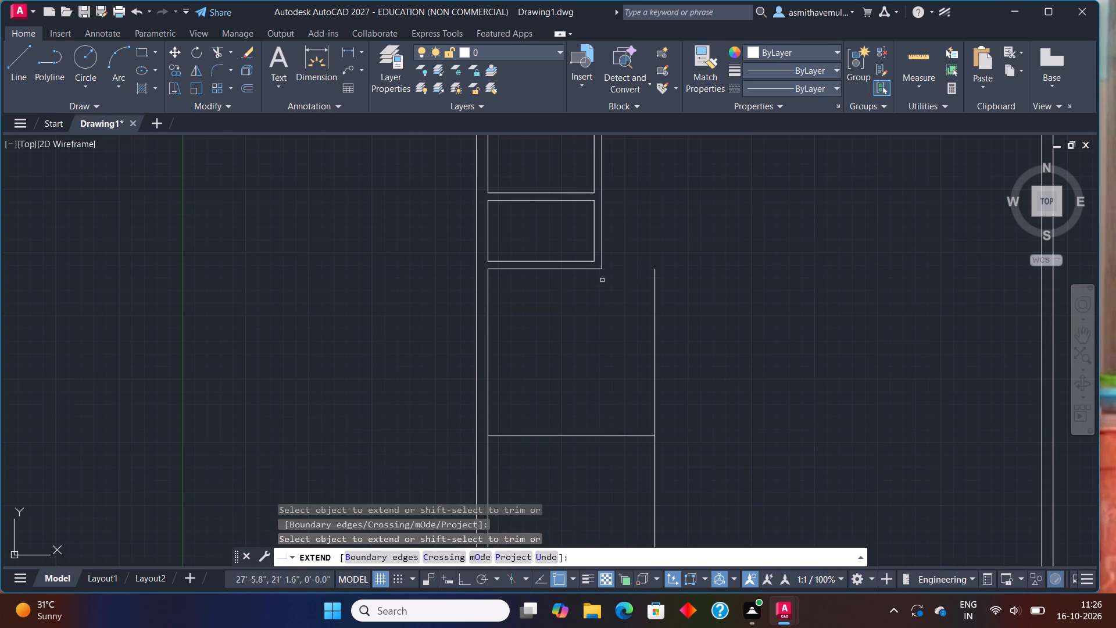
click(592, 270)
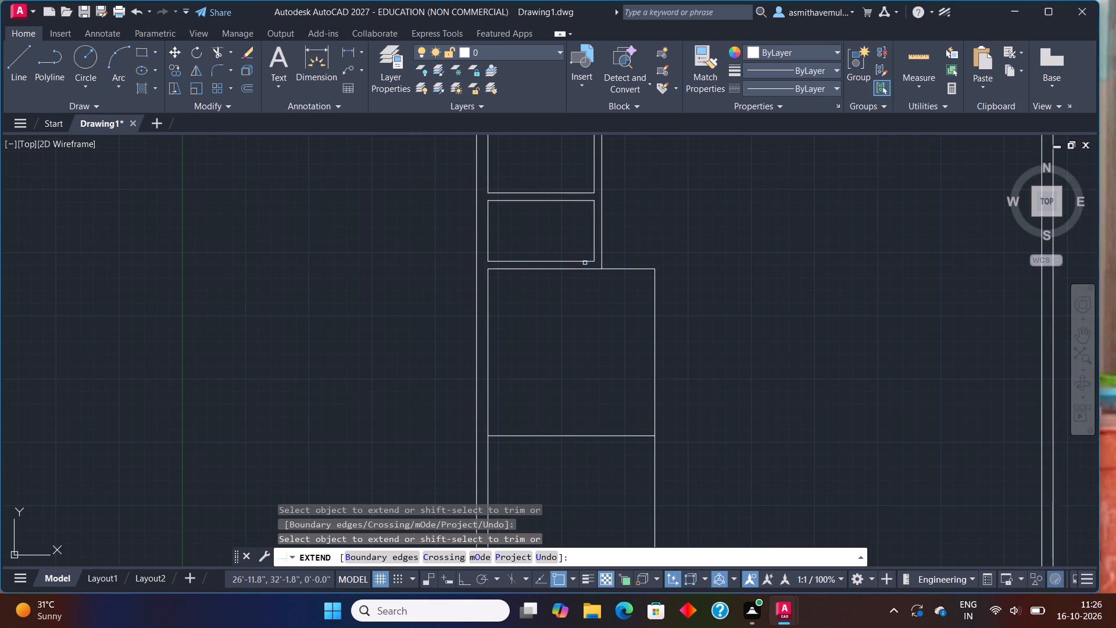
click(585, 261)
click(596, 261)
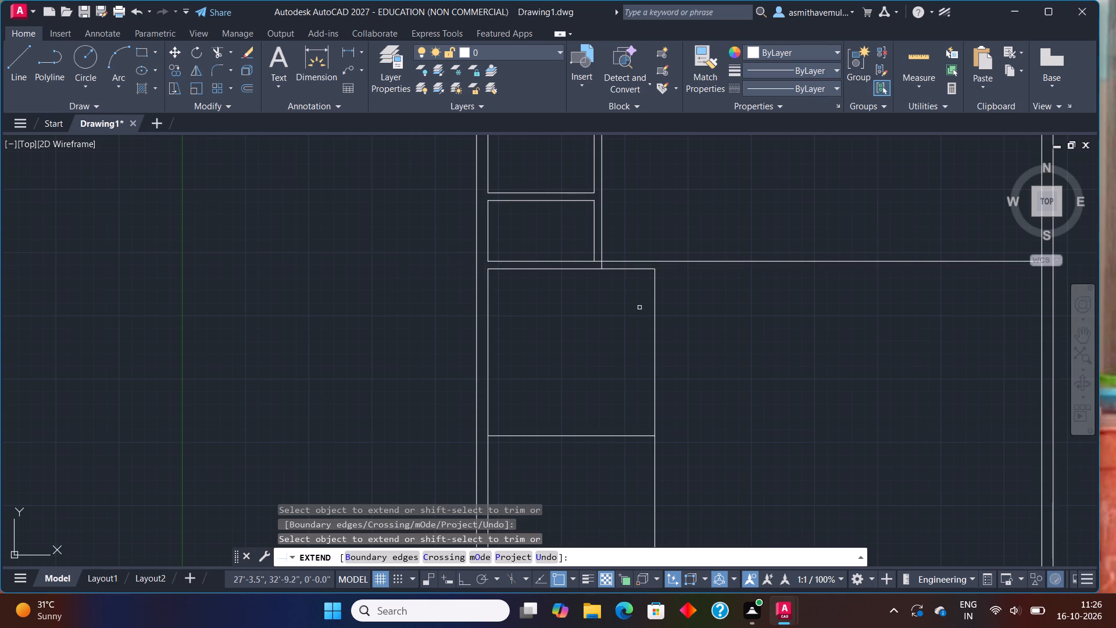
key(Escape)
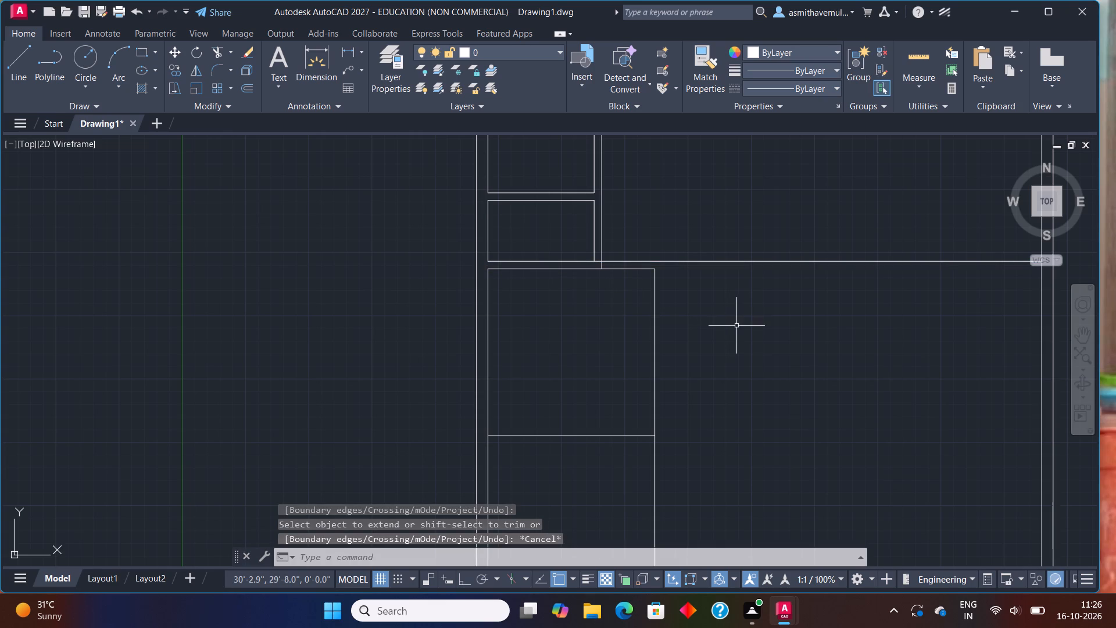
Trim the part of the new vertical line that runs below the new room's bottom line.
text(TR)
key(i)
key(m)
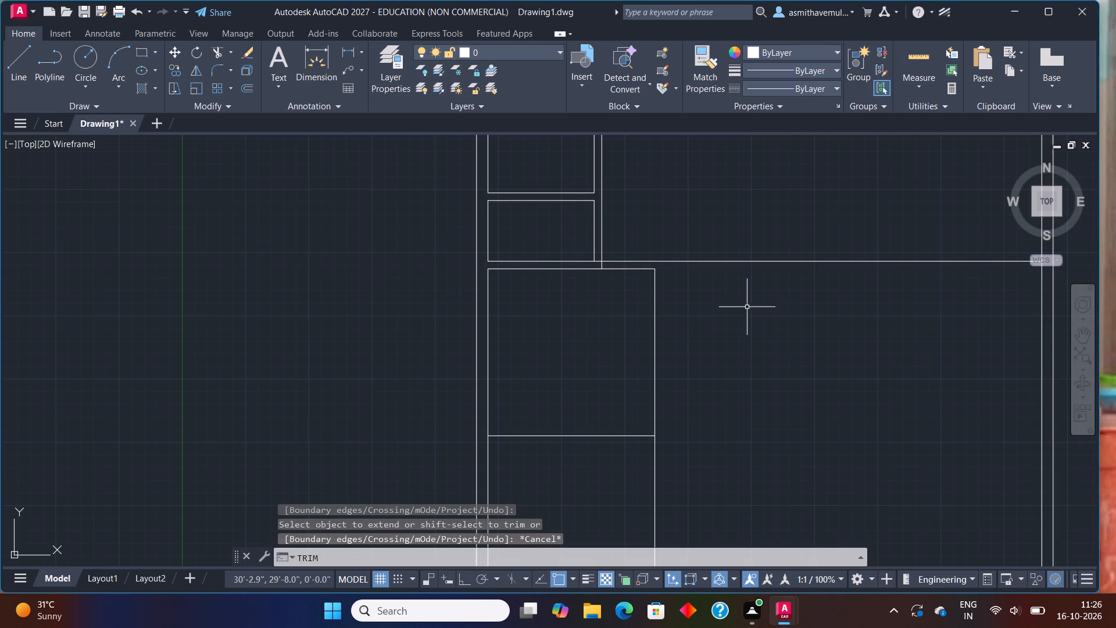
key(Return)
drag(660, 502, 611, 511)
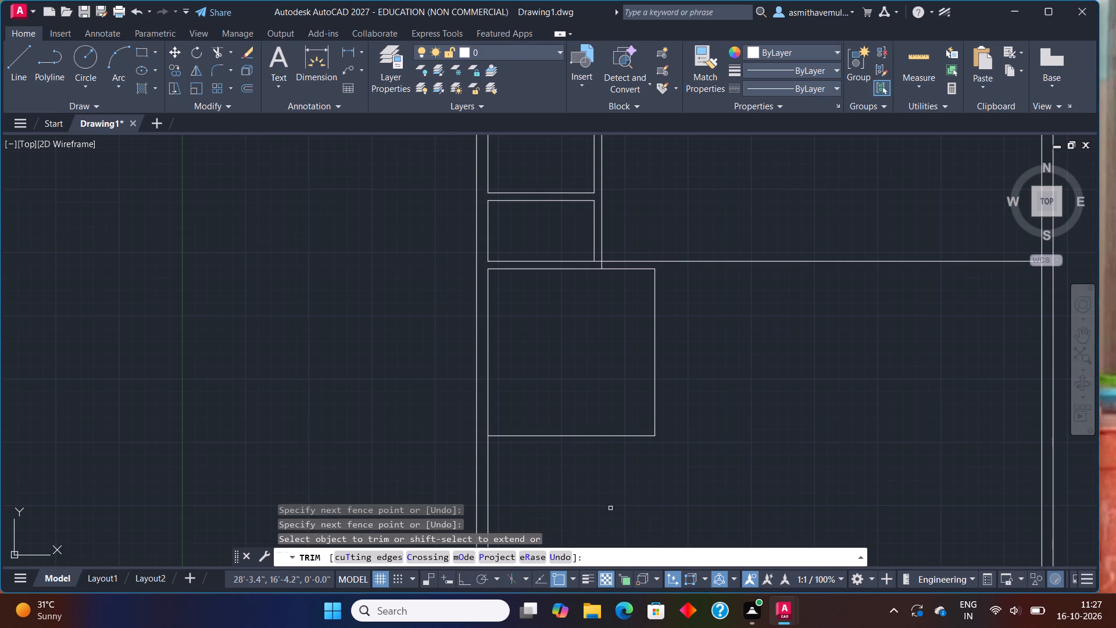
key(Escape)
Offset the new room's bottom and right side lines 6" outward to give its partitions their thickness.
key(o)
key(Return)
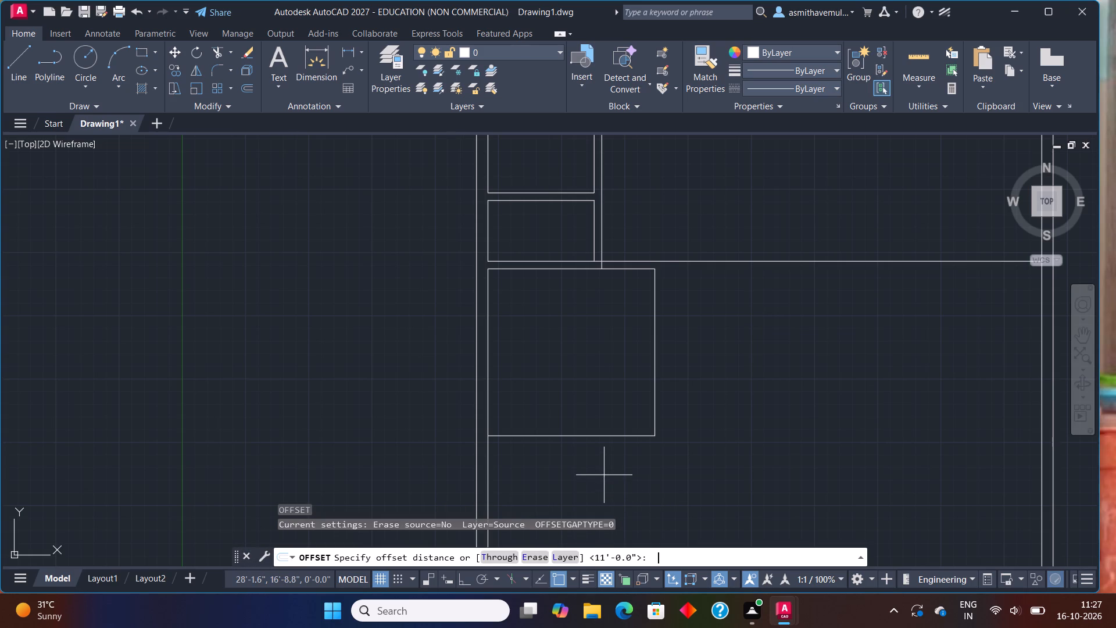
text(6")
key(Return)
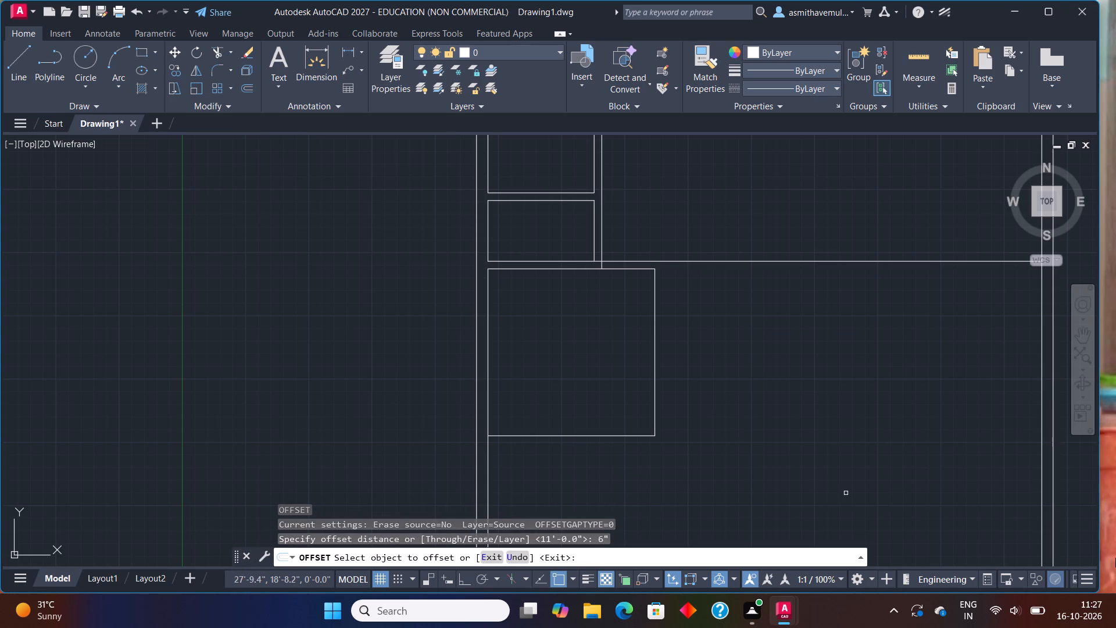
click(635, 435)
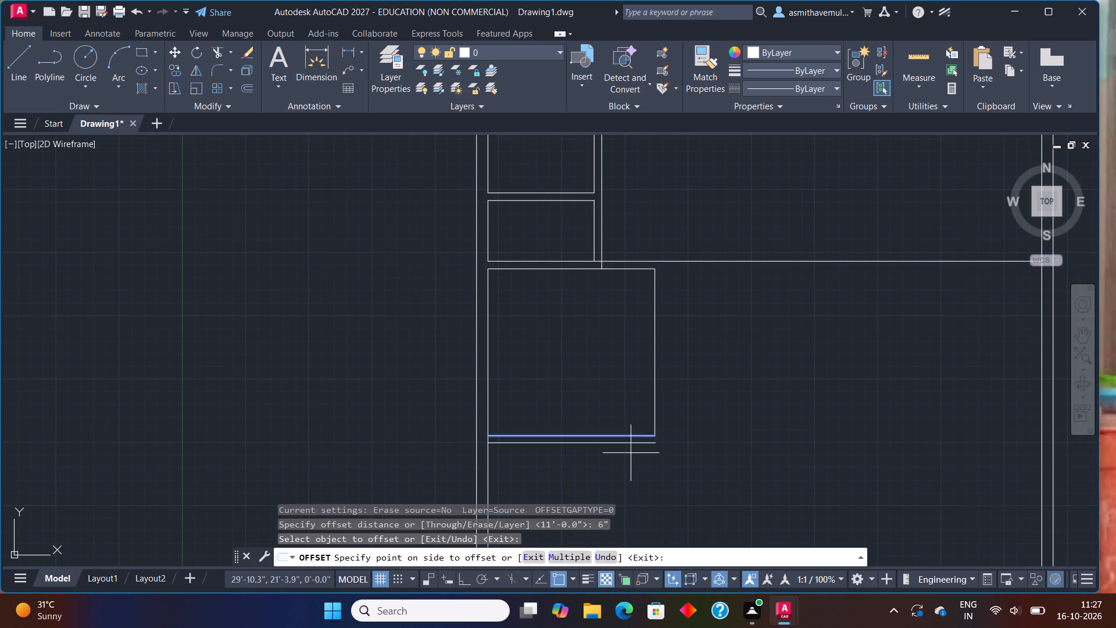
click(629, 467)
click(654, 419)
click(702, 415)
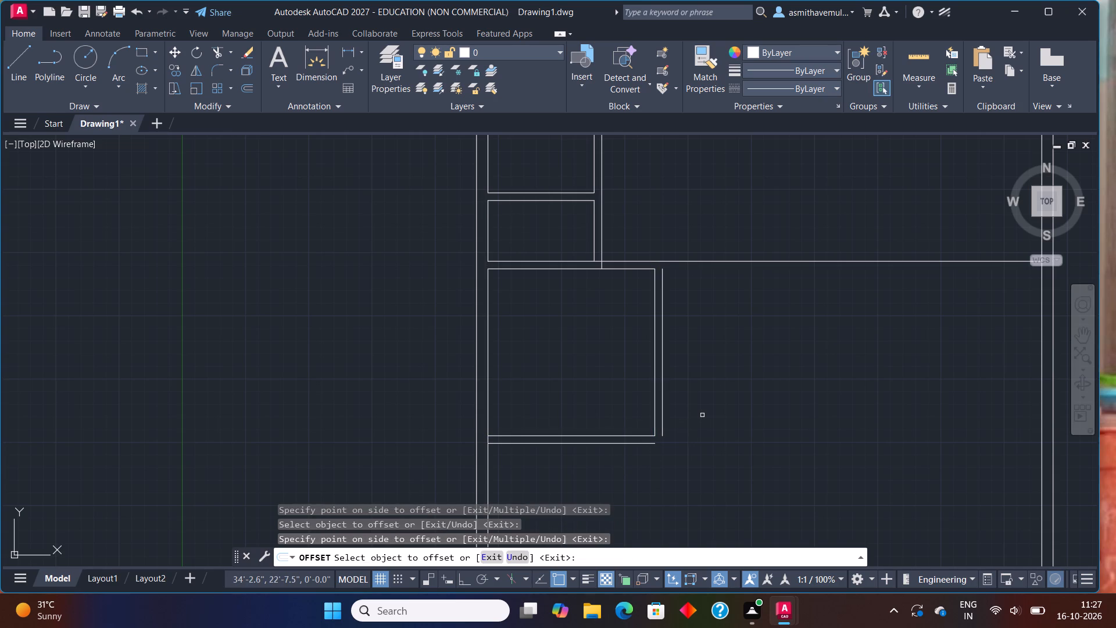
key(Escape)
Extend the outer bottom partition line, then the outer side line at both ends to meet the horizontal lines below and above.
text(EXT)
text(EN)
key(d)
key(Return)
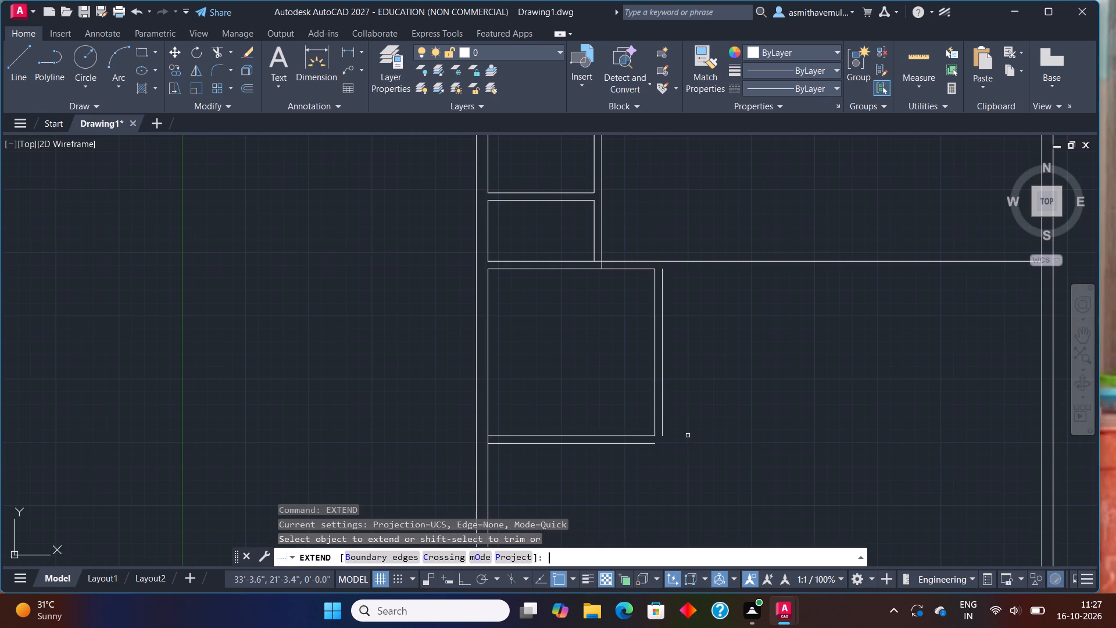
click(645, 445)
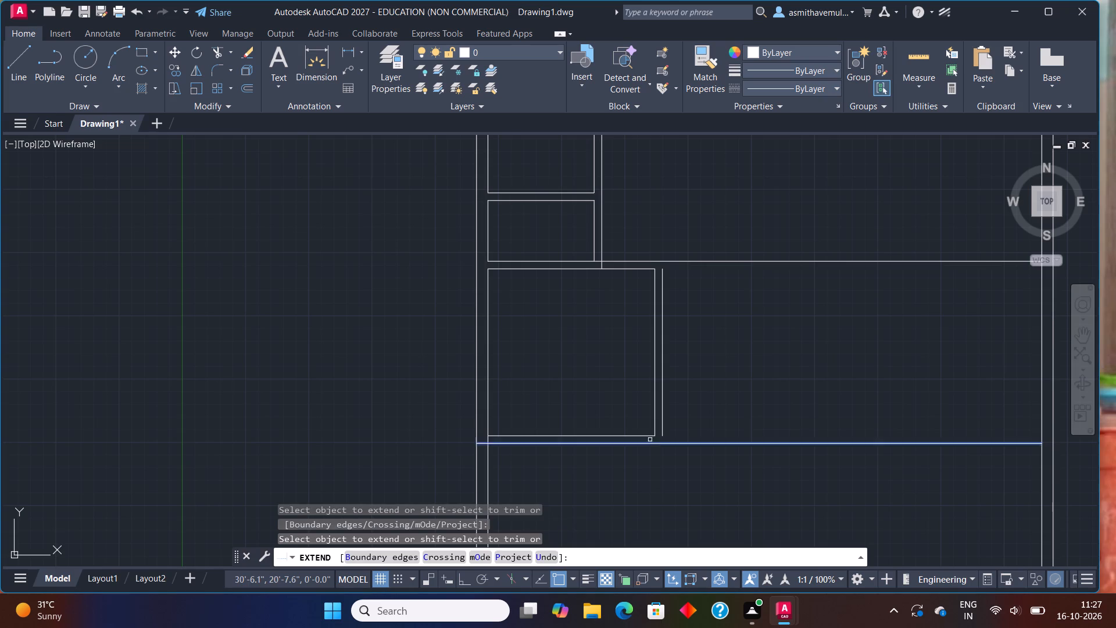
click(662, 423)
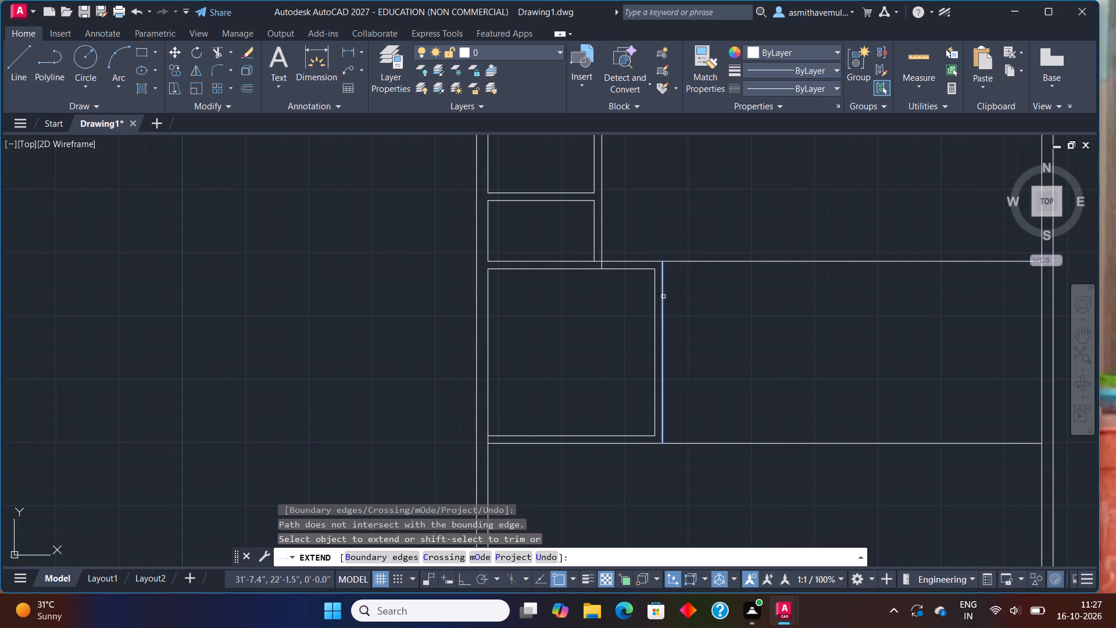
click(662, 287)
key(Escape)
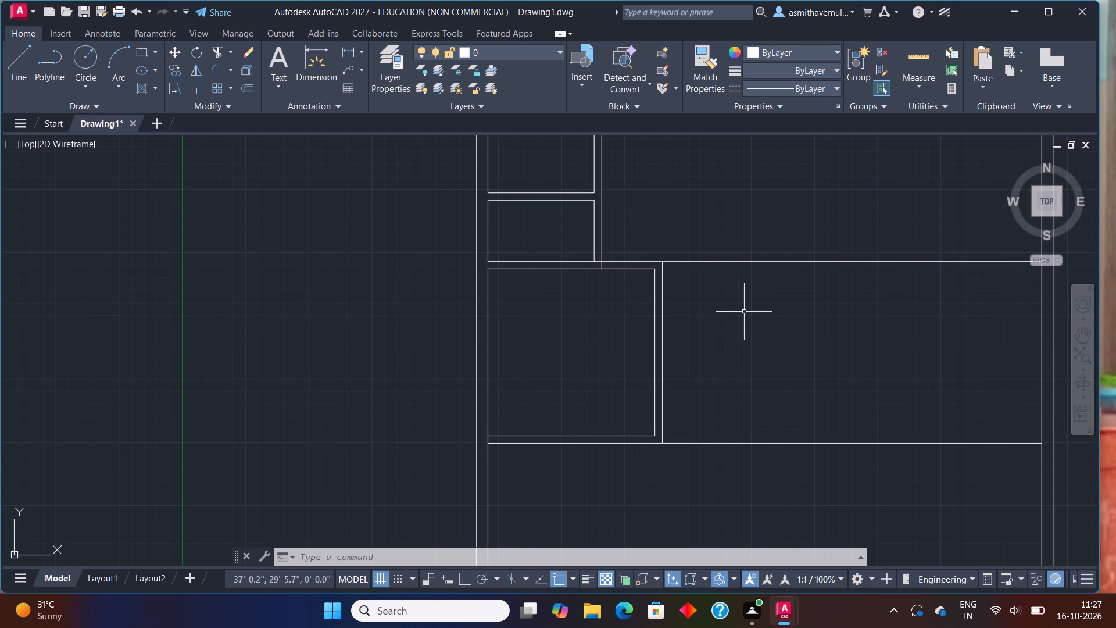
Trim the two horizontal lines that run past the new room's outer side partition towards the right outer wall.
text(TRIM)
key(Return)
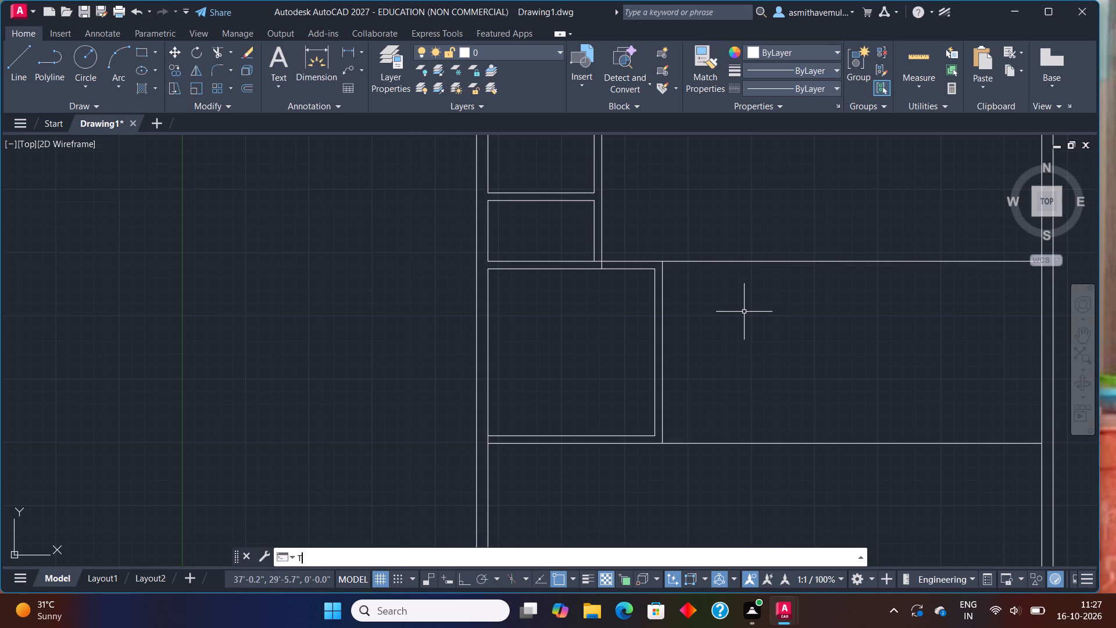
drag(743, 458, 715, 235)
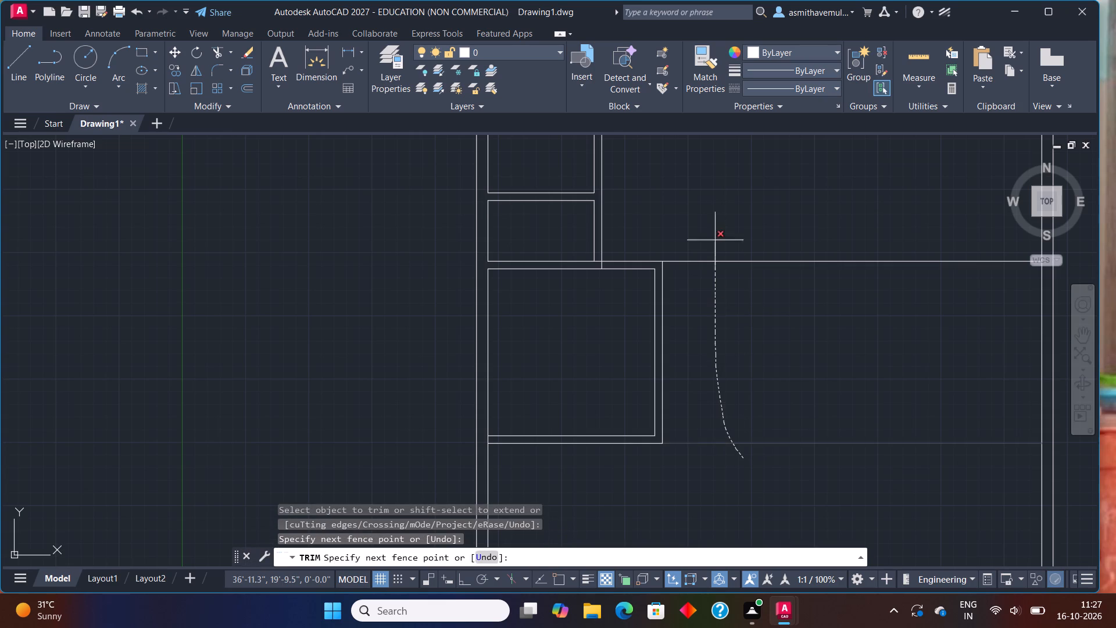
drag(715, 235, 715, 215)
Trim the overlapping segments where the new room's partitions join the small rooms' side partition and the left outer wall.
scroll(607, 242, up, 2)
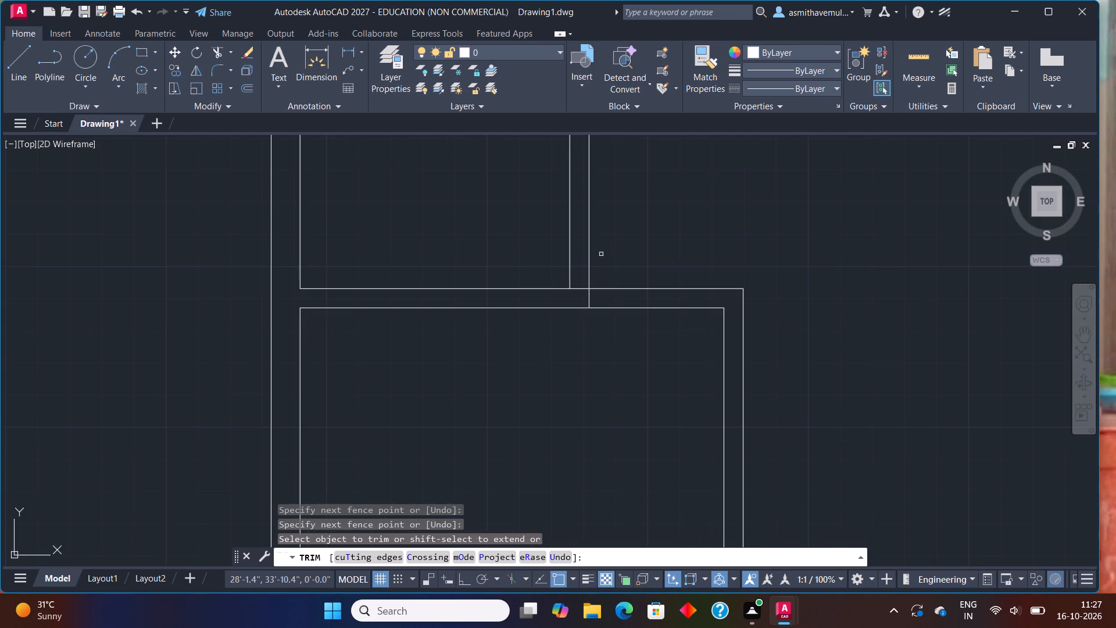
drag(575, 281, 616, 301)
scroll(649, 237, down, 2)
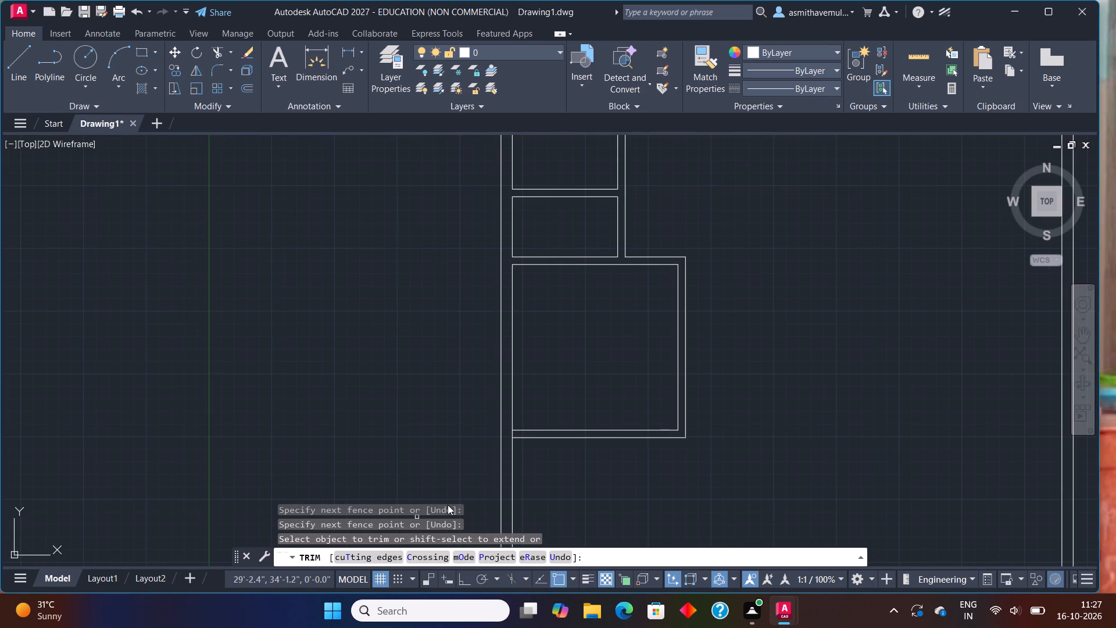
scroll(533, 454, up, 2)
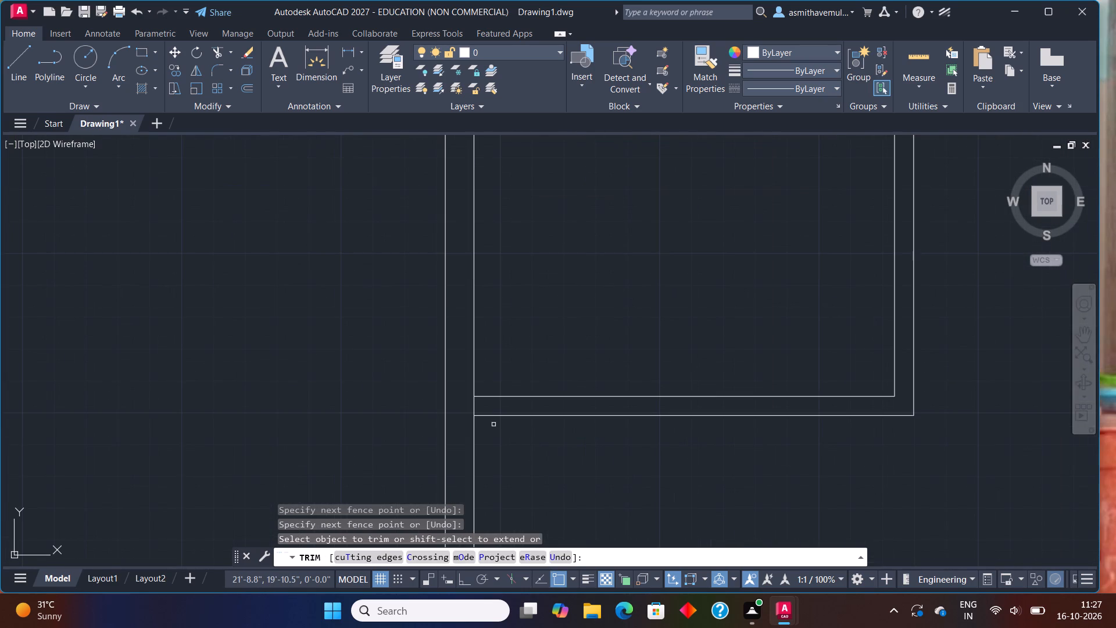
click(475, 405)
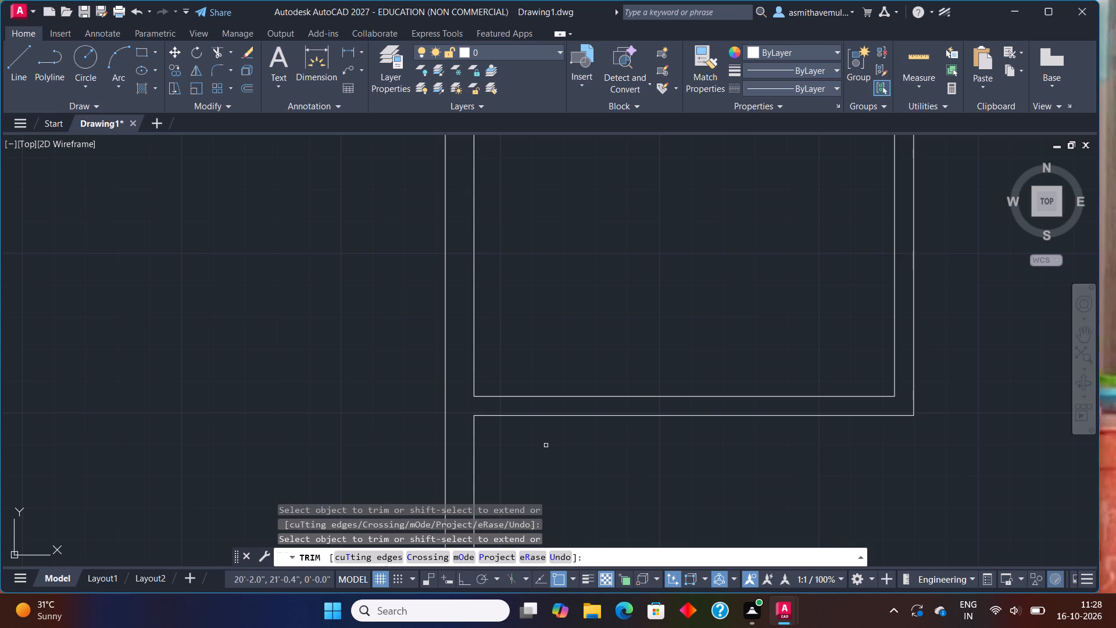
key(Escape)
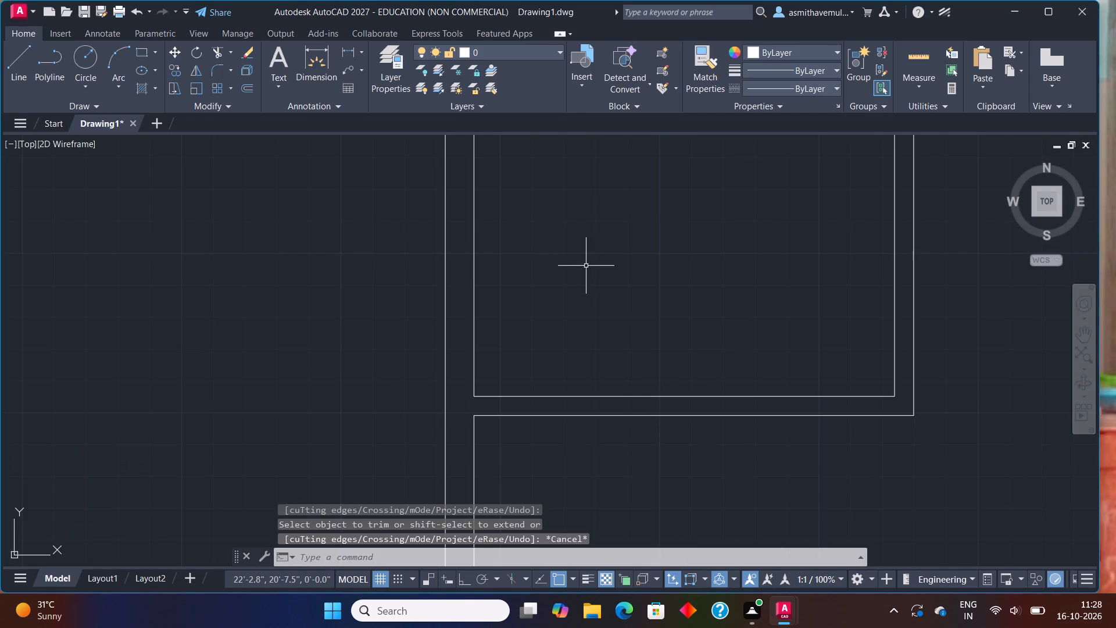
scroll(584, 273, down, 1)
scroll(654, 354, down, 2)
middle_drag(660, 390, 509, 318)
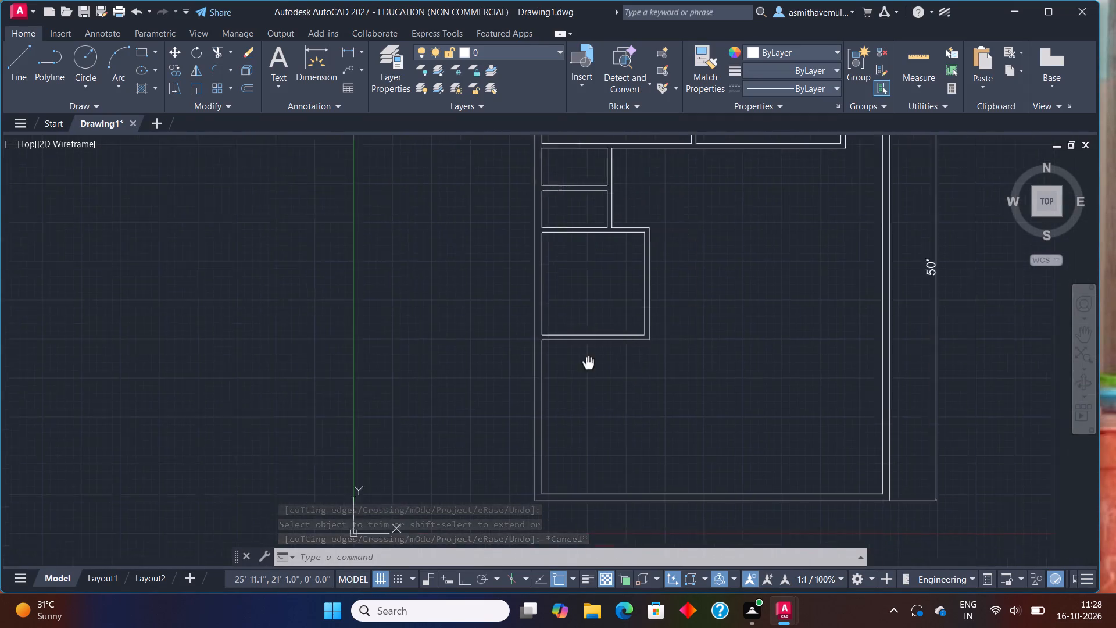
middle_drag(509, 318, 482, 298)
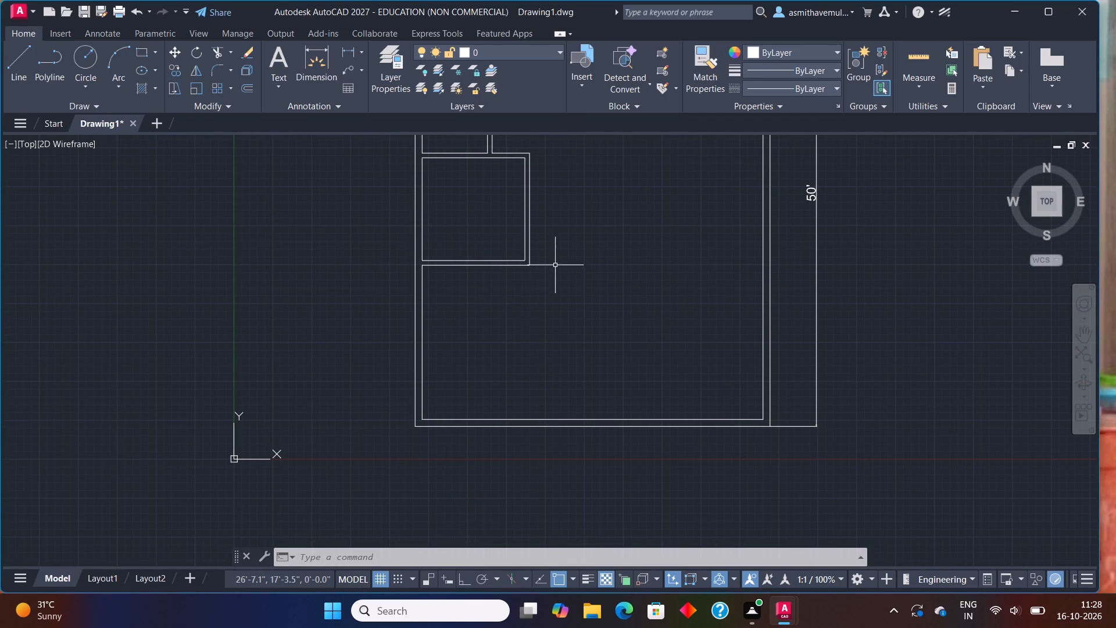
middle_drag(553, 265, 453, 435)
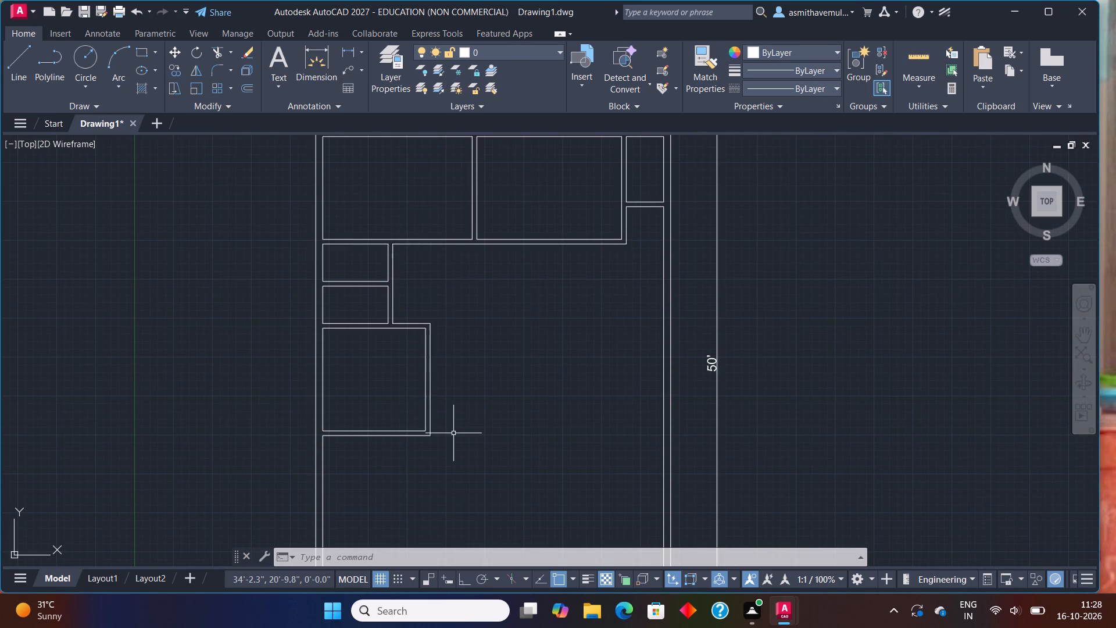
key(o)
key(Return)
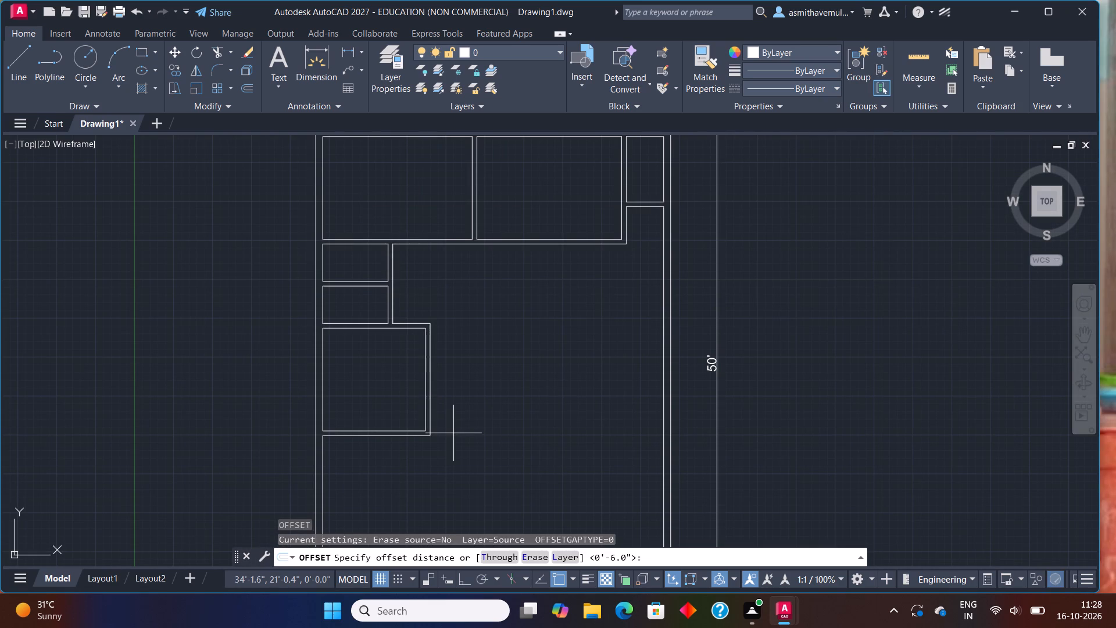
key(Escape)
Extend both lines of the second upper room's right-hand partition down to the inner face of the bottom outer wall.
text(EXTEND)
key(Return)
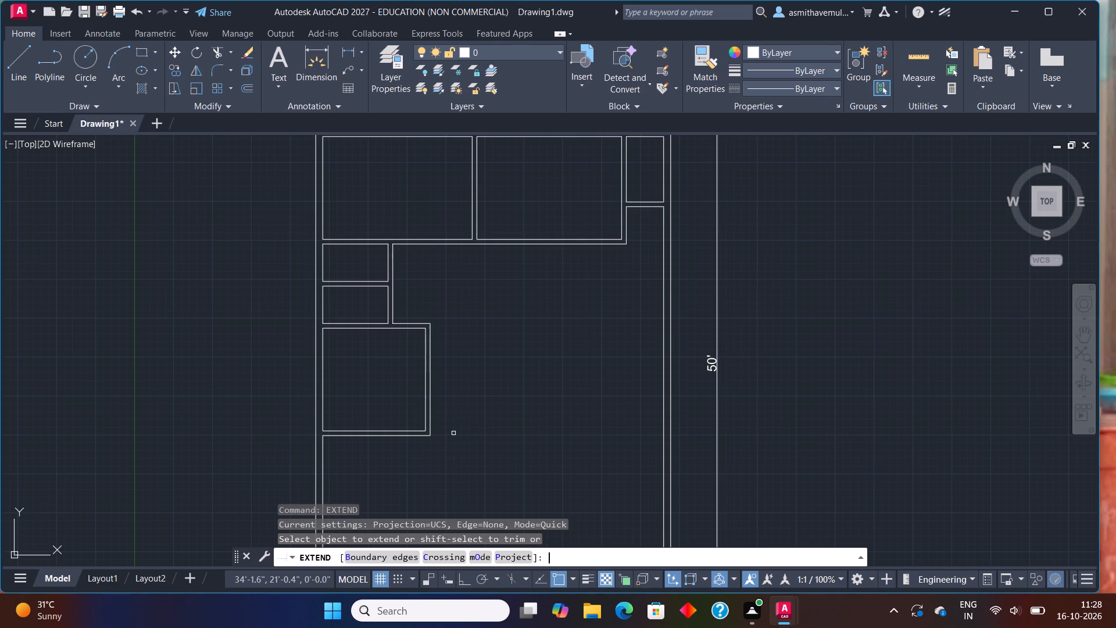
scroll(546, 331, down, 1)
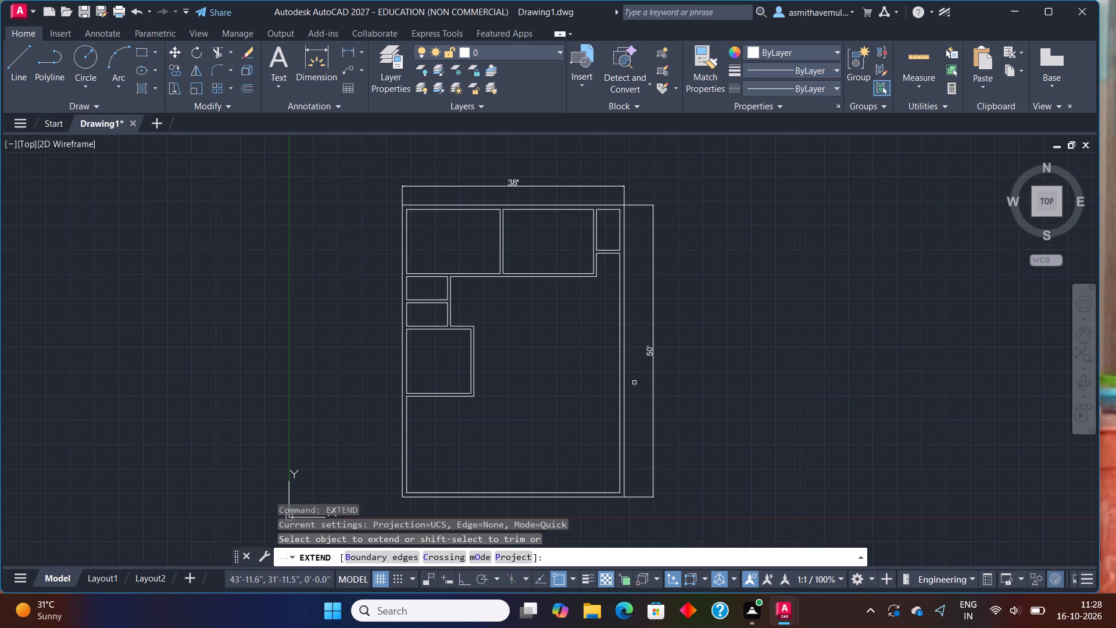
middle_drag(634, 381, 621, 336)
scroll(591, 264, up, 1)
scroll(583, 226, down, 1)
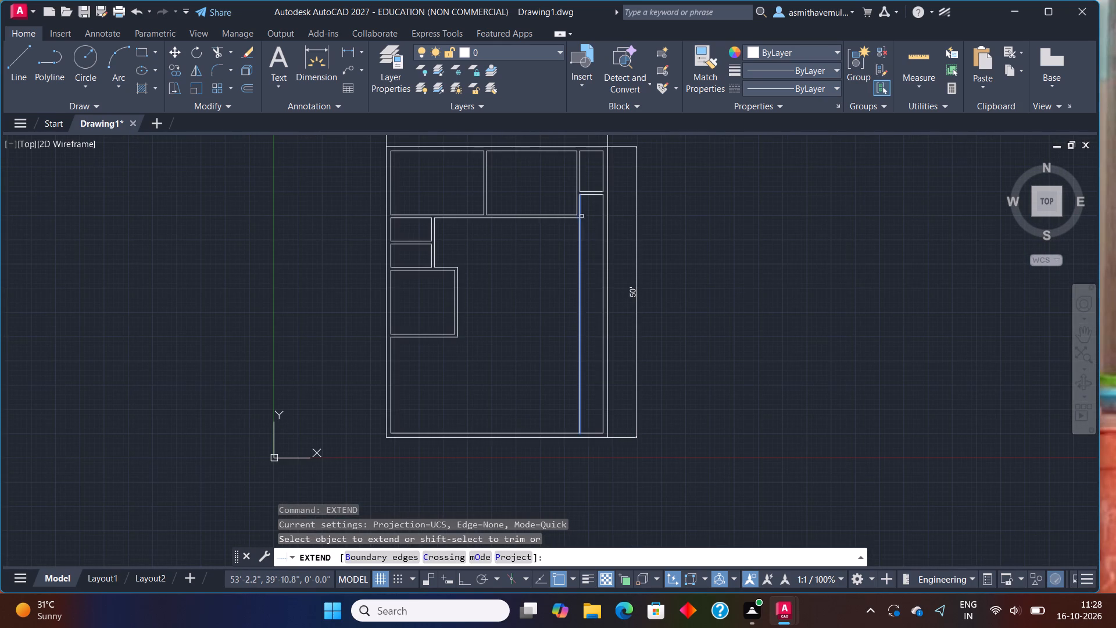
click(581, 213)
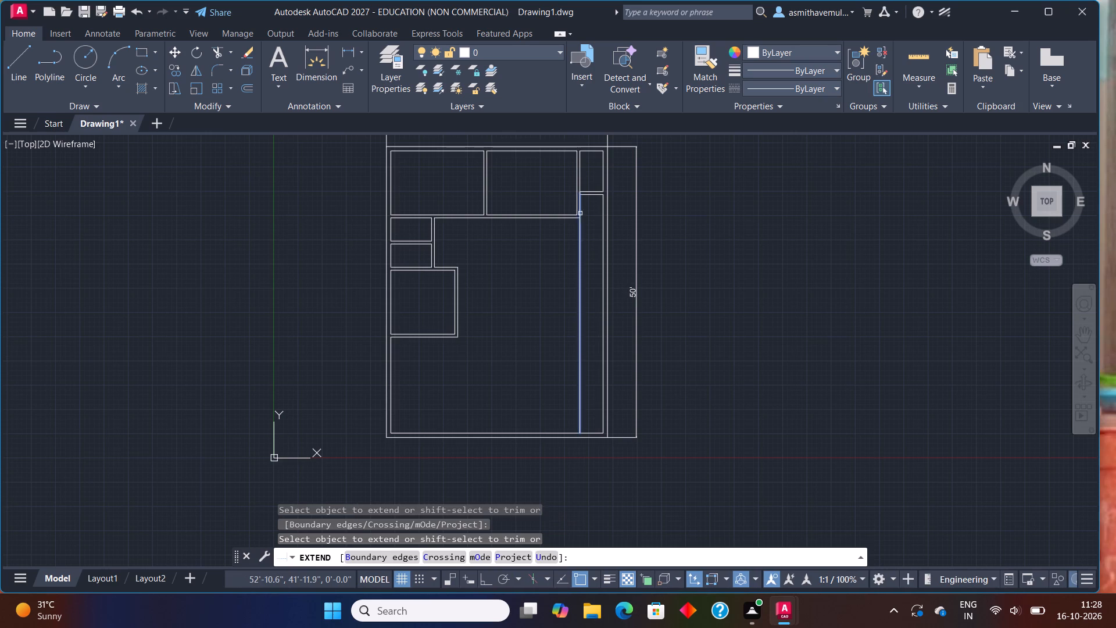
scroll(572, 208, up, 1)
click(579, 210)
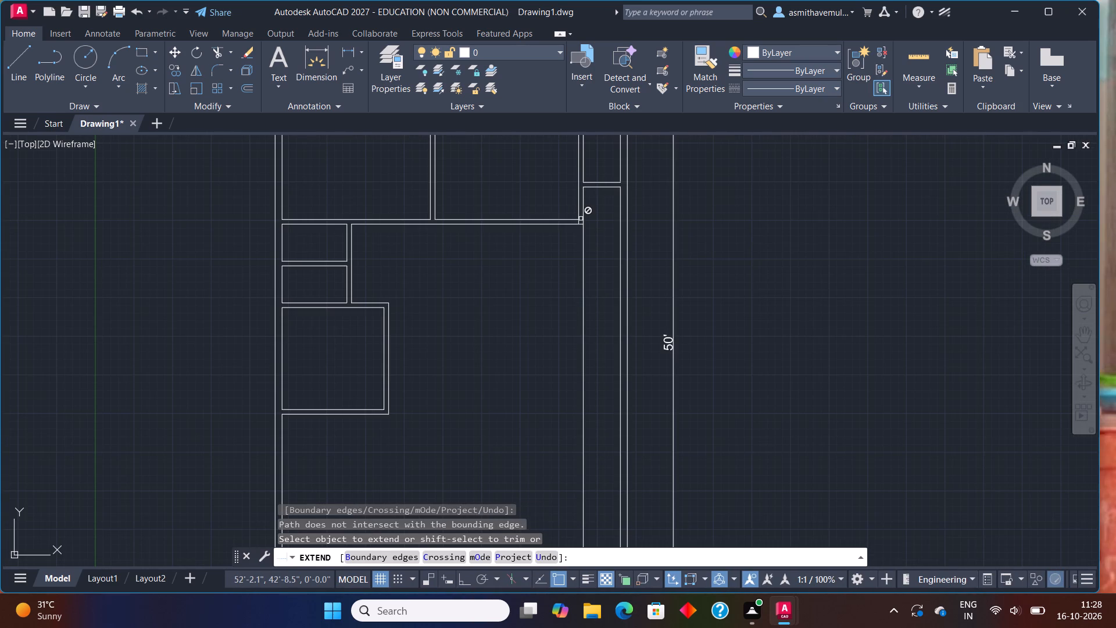
scroll(578, 217, up, 2)
scroll(578, 226, down, 2)
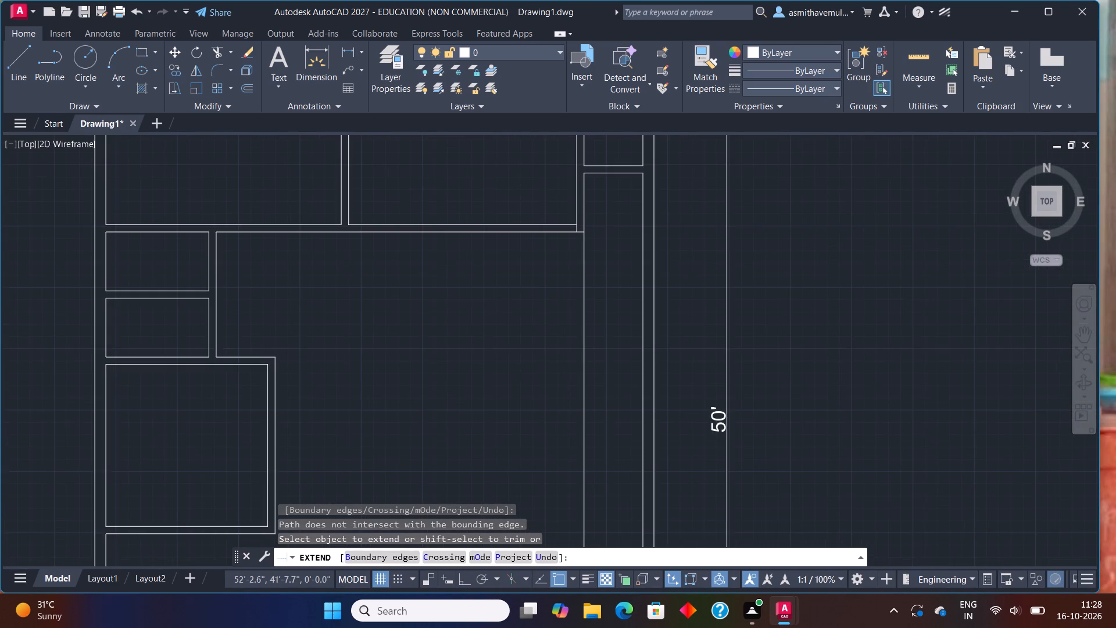
scroll(578, 226, down, 1)
click(578, 226)
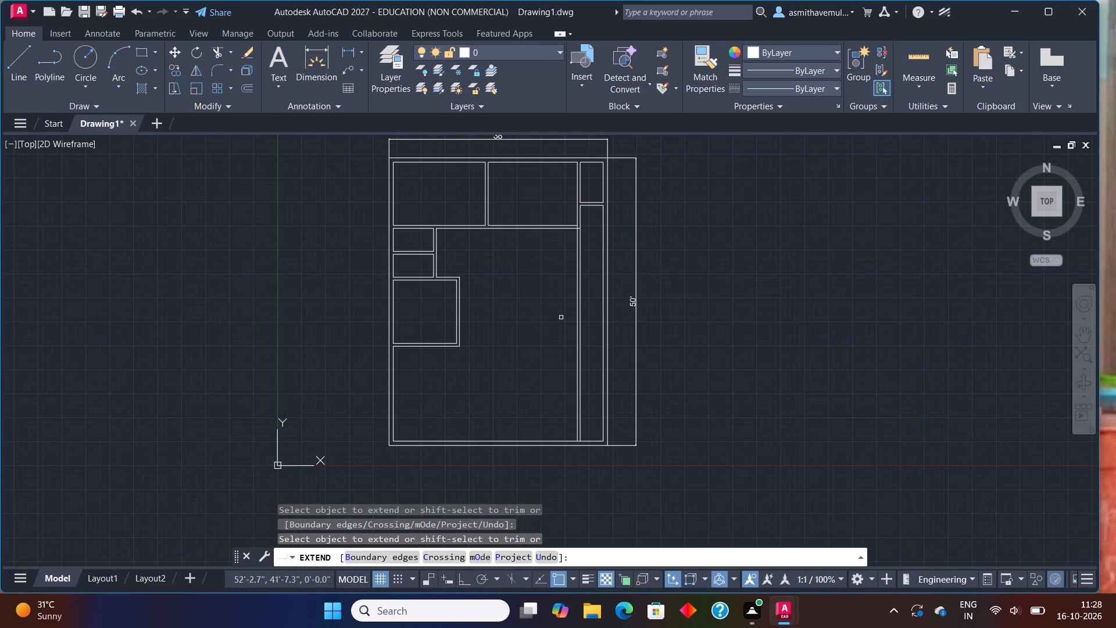
key(Escape)
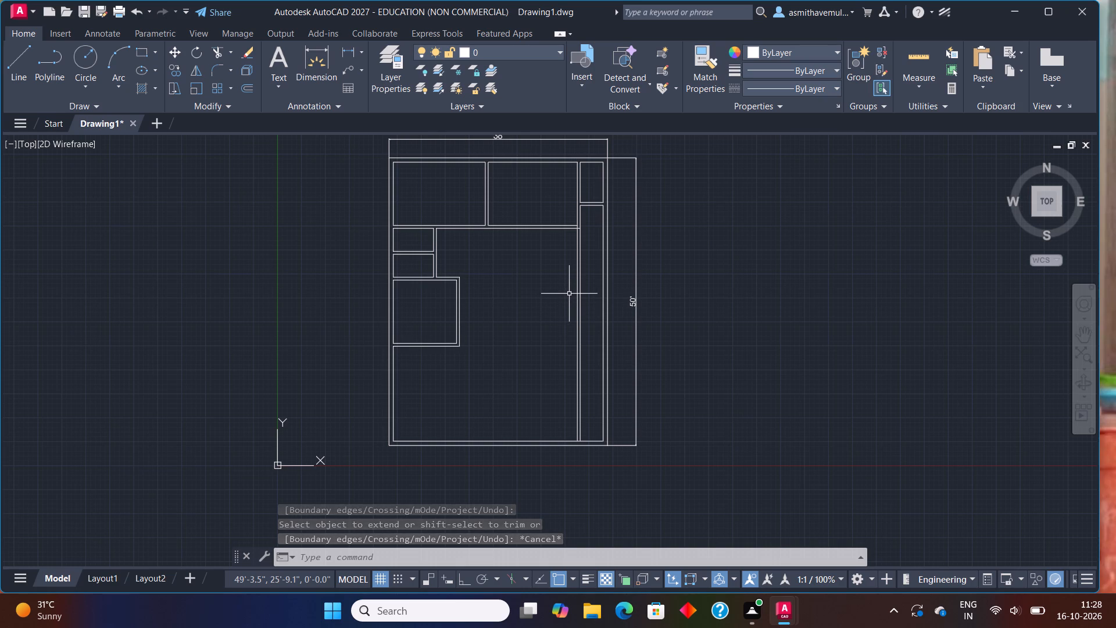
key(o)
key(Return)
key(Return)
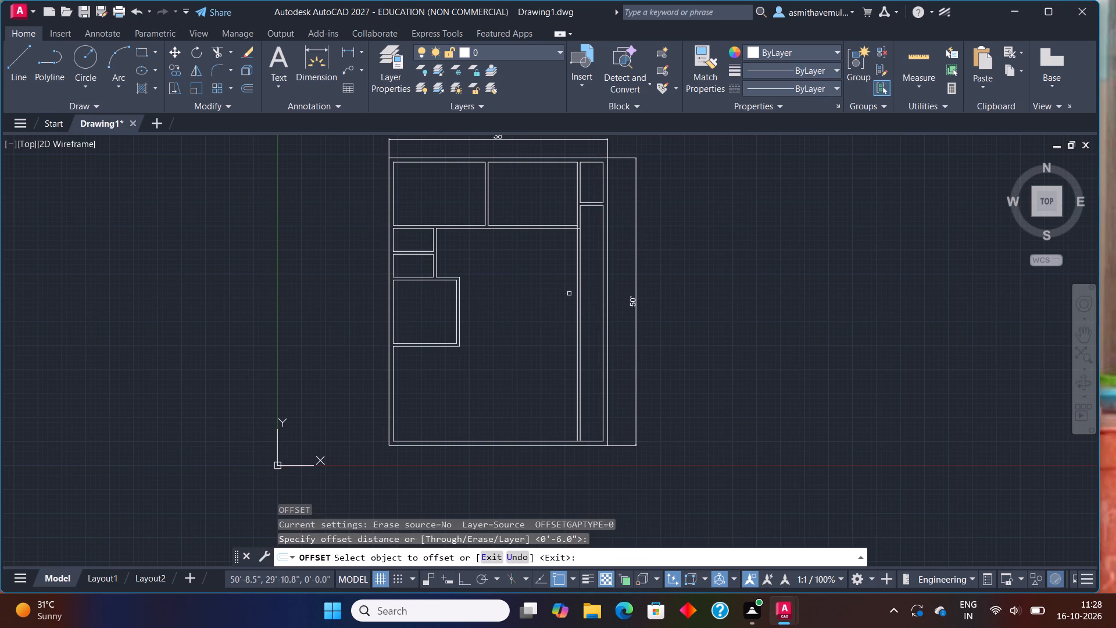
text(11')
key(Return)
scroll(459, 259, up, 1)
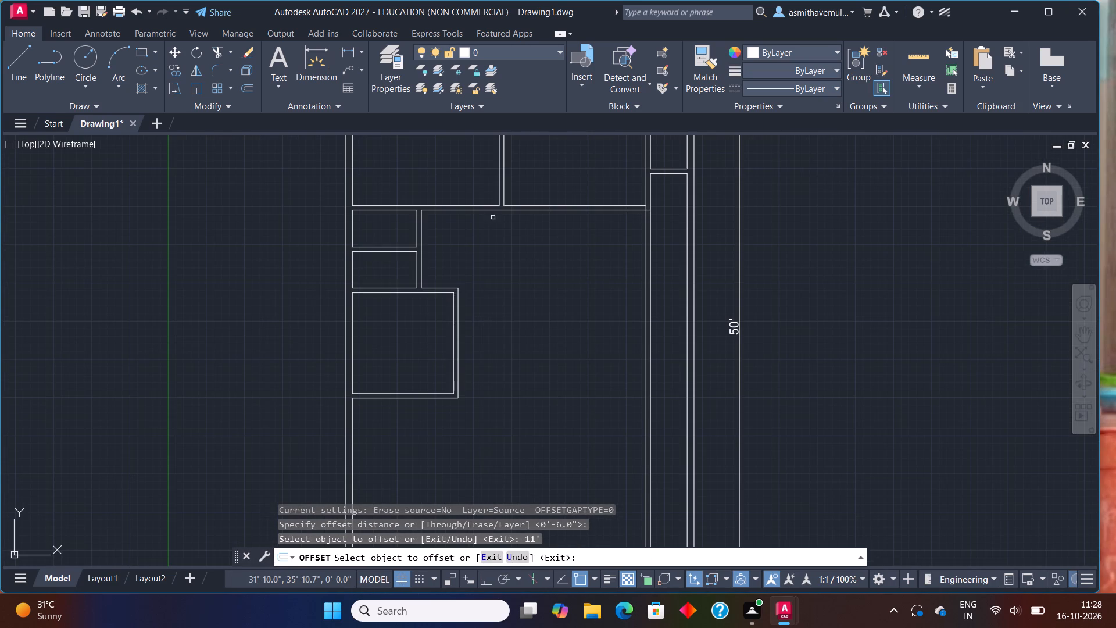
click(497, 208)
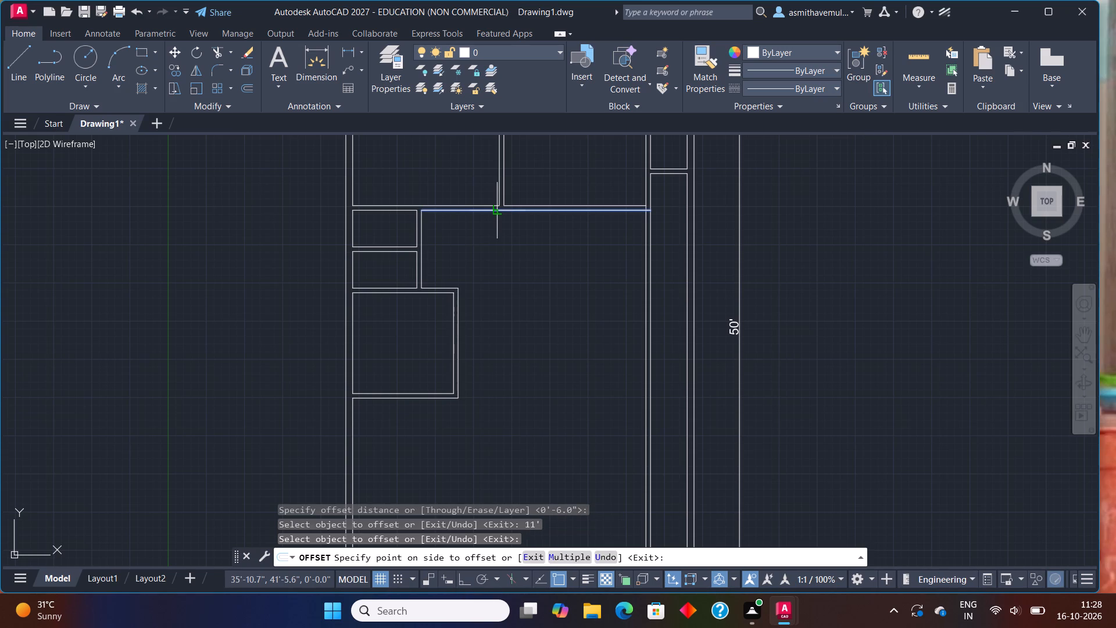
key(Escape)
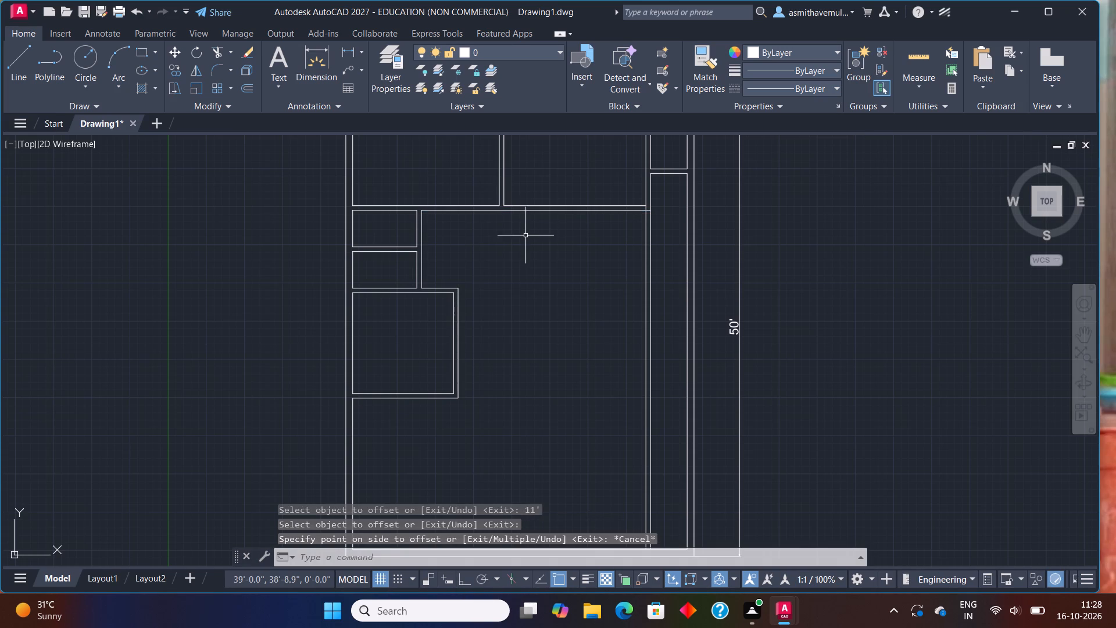
Offset the lower line of the upper rooms' bottom partition 11' downward into the central space.
key(o)
key(Return)
text(11')
key(Return)
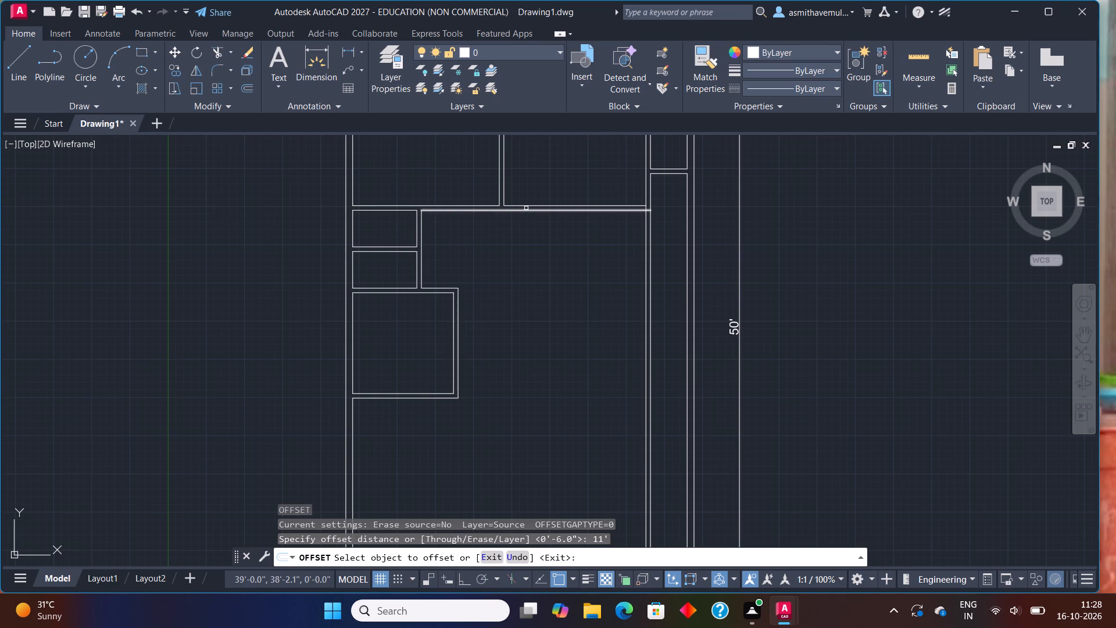
click(526, 208)
click(526, 247)
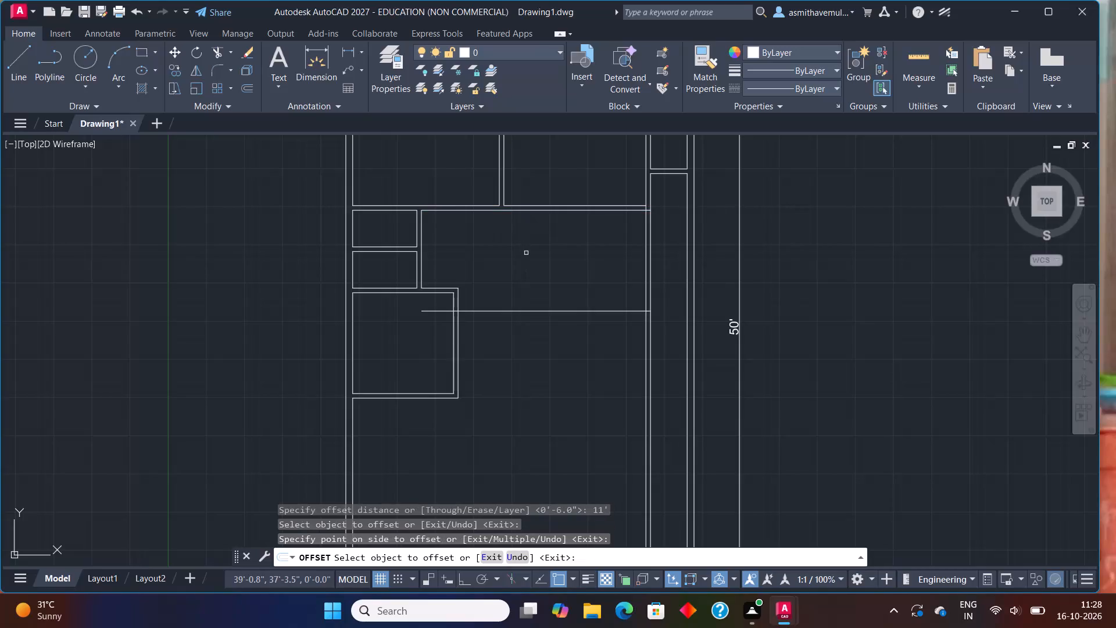
key(Escape)
Offset the new horizontal line across the central space 6" downward to give the partition its thickness.
key(o)
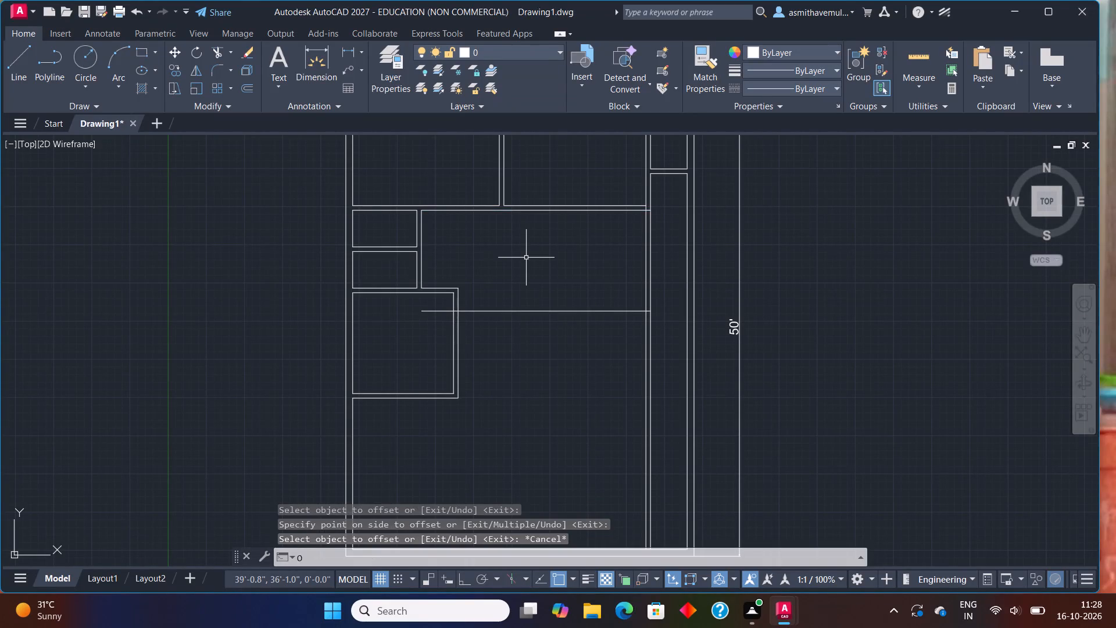
key(Return)
text(6")
key(Return)
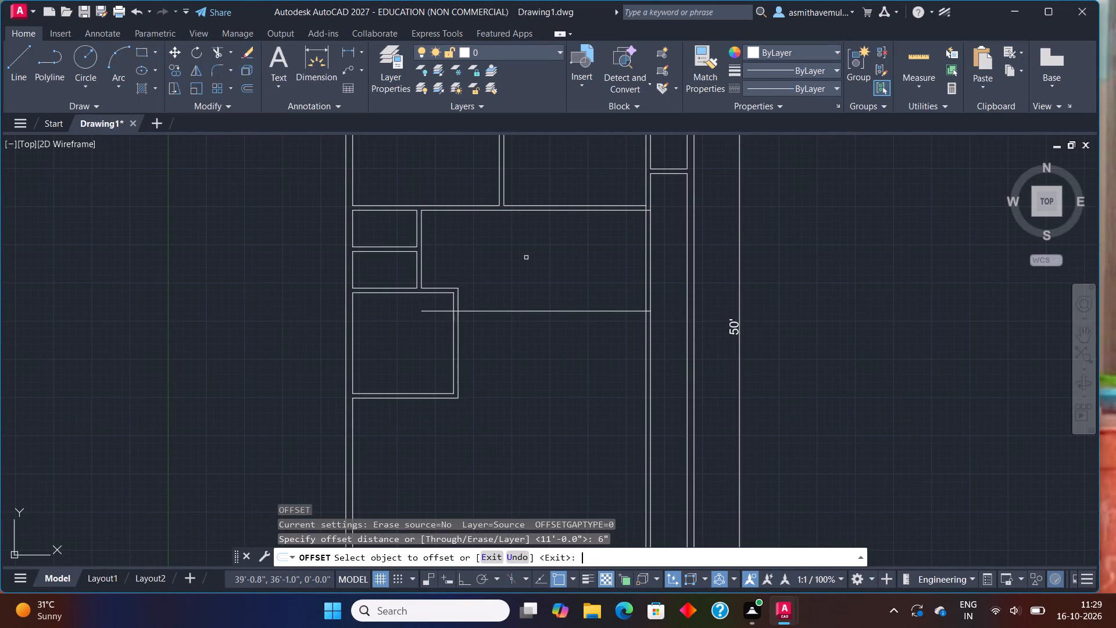
click(543, 311)
click(545, 337)
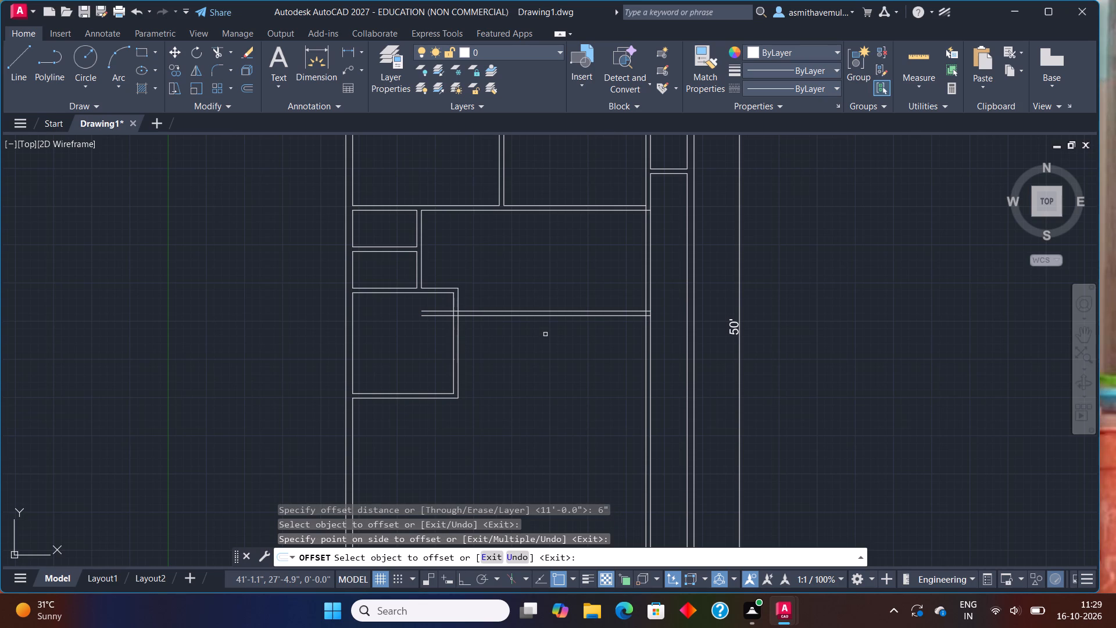
key(Escape)
Offset the lower line of the new central partition 16' downward towards the bottom outer wall.
key(o)
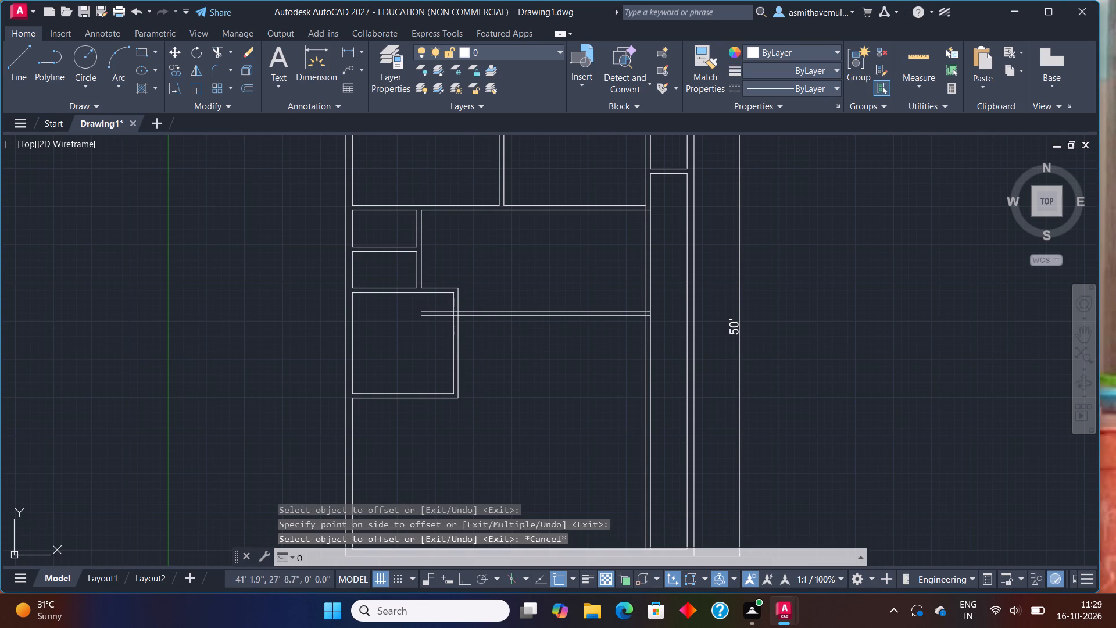
key(Return)
text(16')
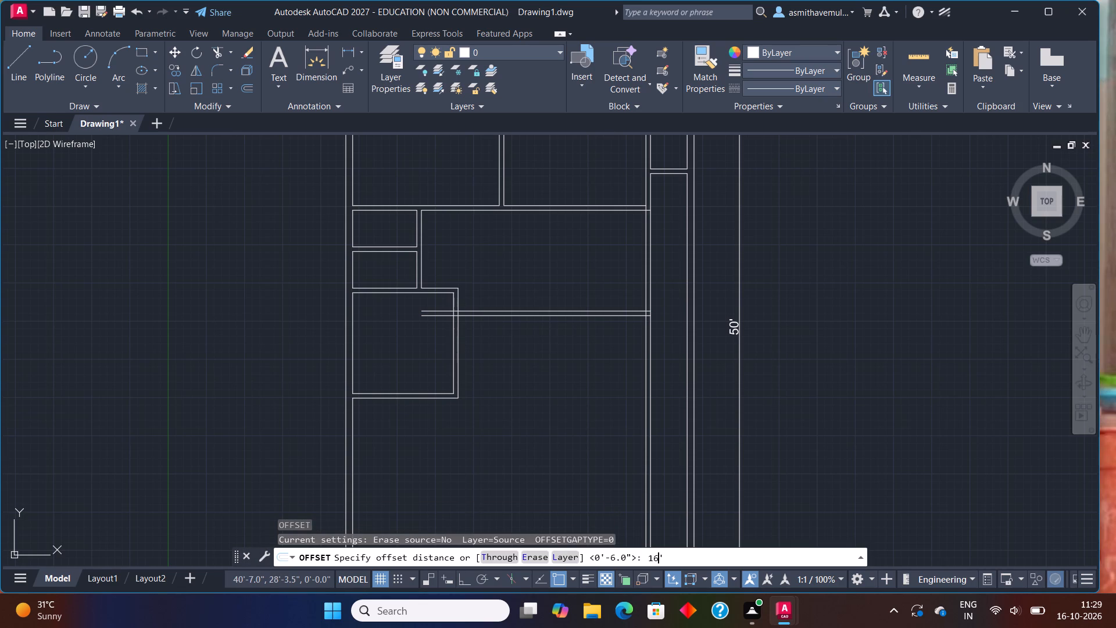
key(Return)
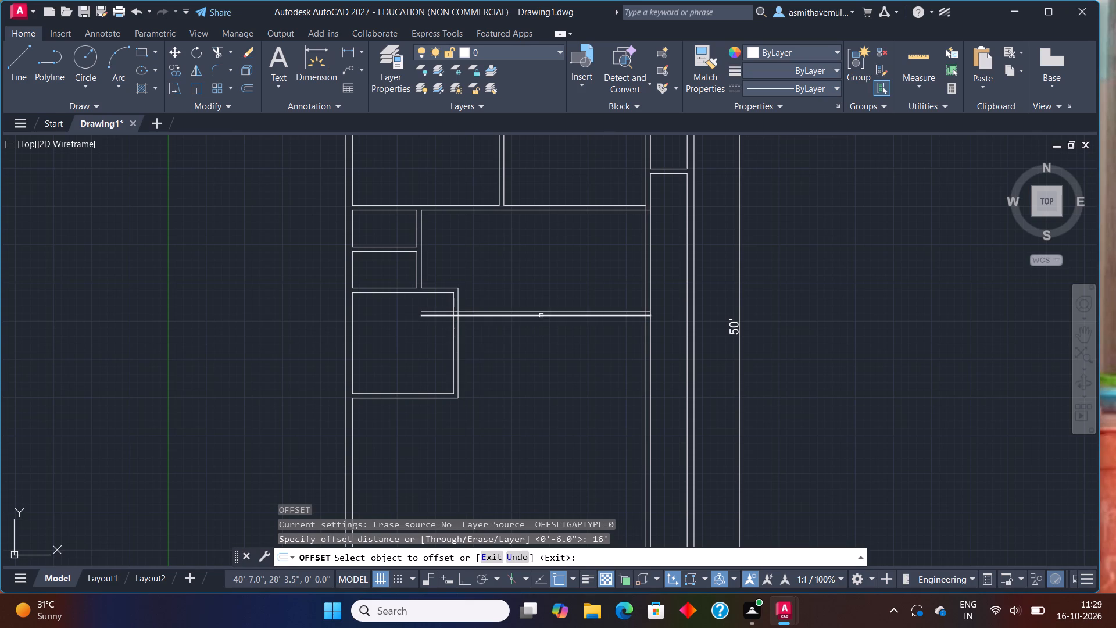
click(541, 316)
click(547, 421)
middle_drag(548, 421, 538, 400)
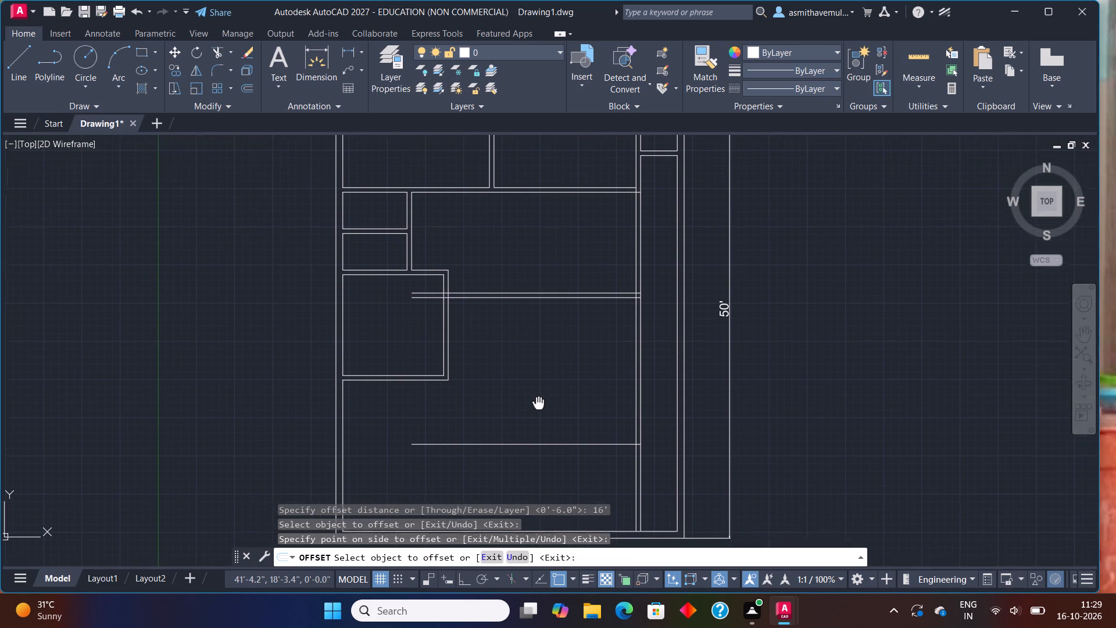
middle_drag(538, 400, 536, 397)
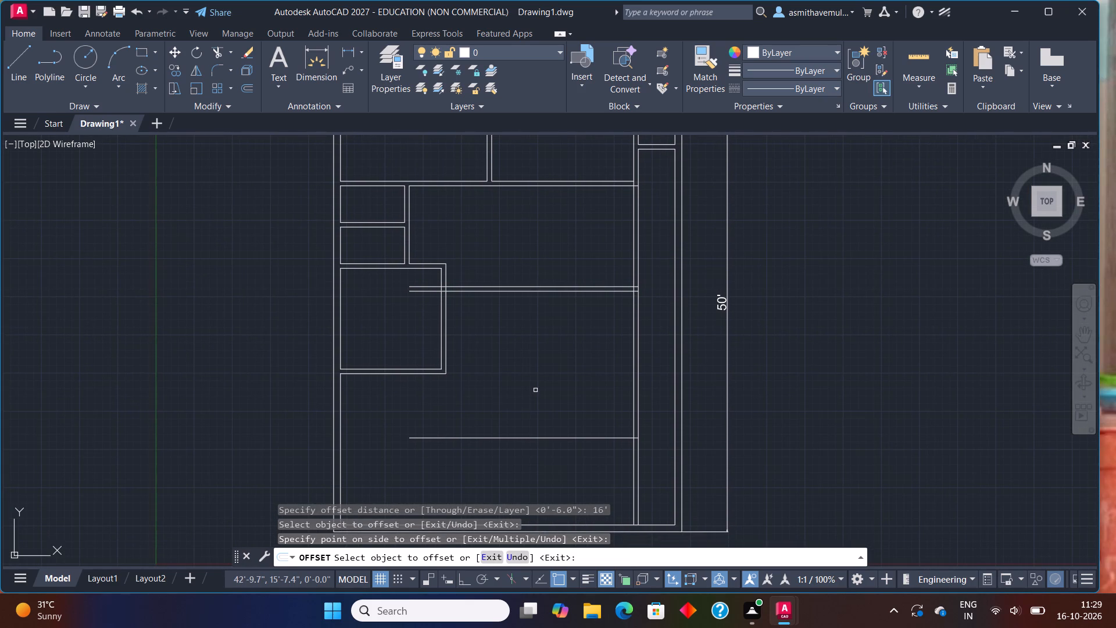
key(Escape)
Offset the lowest horizontal line in the central space 6" downward to form the second partition's thickness.
key(o)
key(Return)
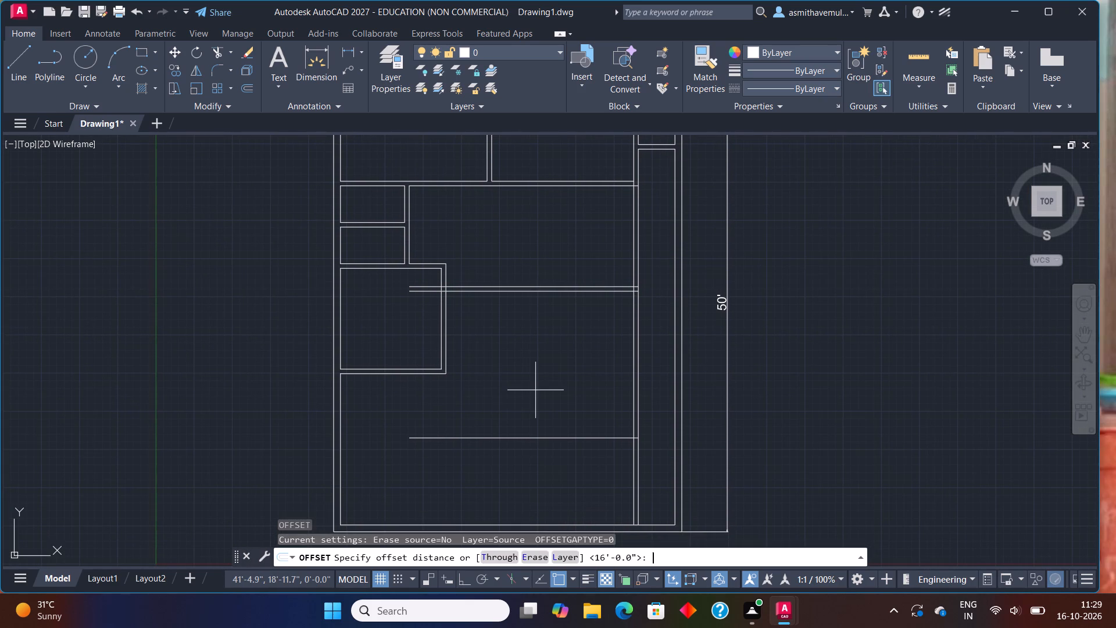
key(6)
key(shift+quotedbl)
key(Return)
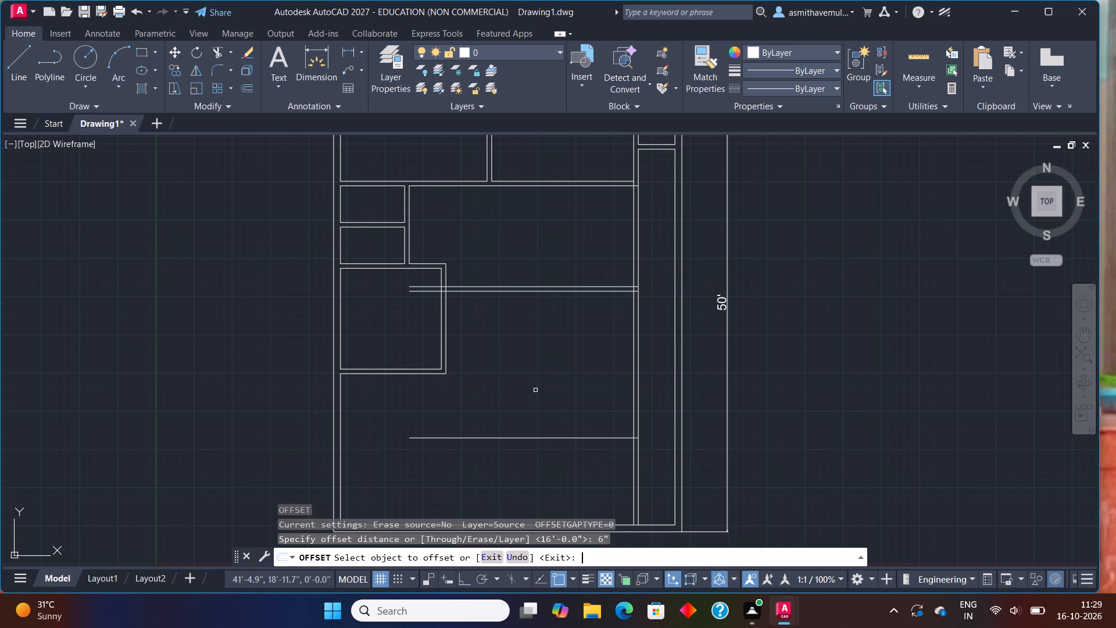
click(549, 435)
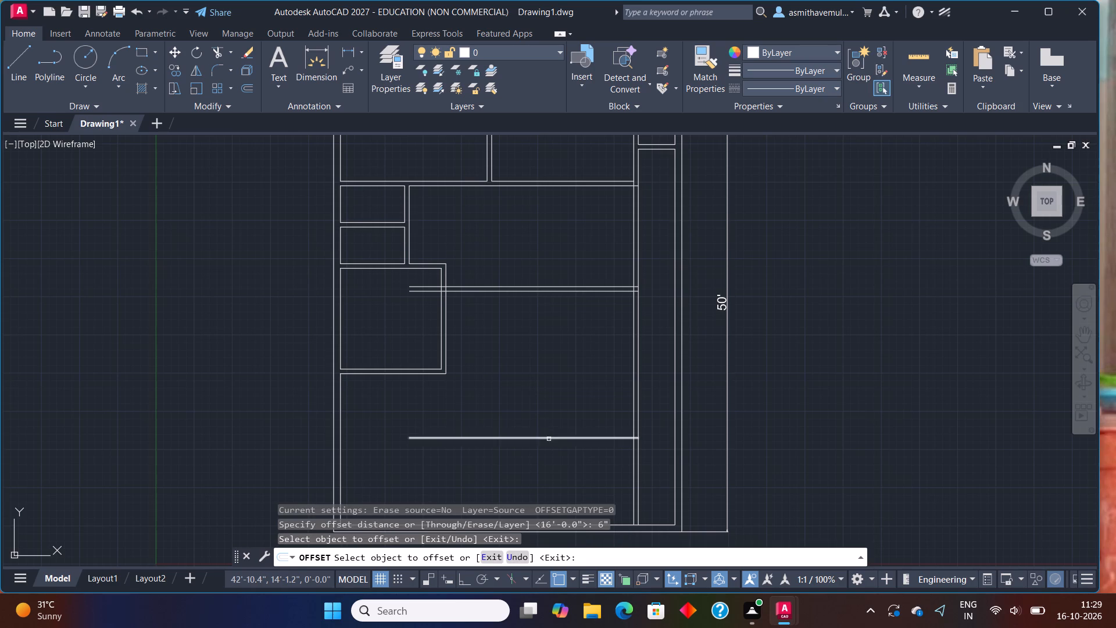
click(549, 438)
click(549, 465)
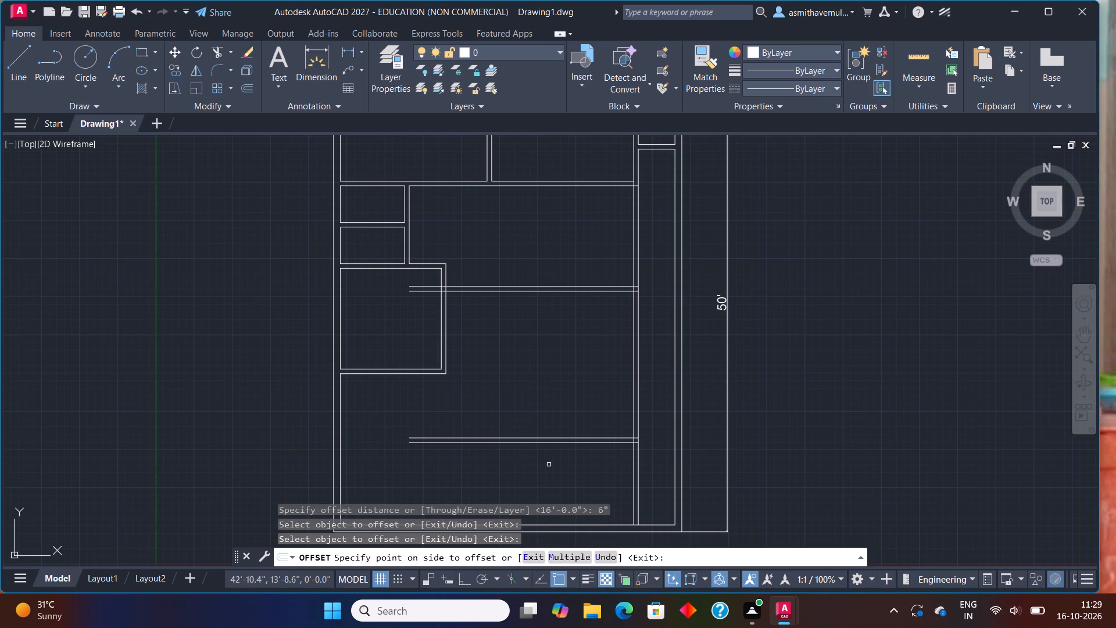
key(Escape)
Extend both vertical lines of the lower-left room's east wall down to the lower central partition.
text(EXTE)
text(ND)
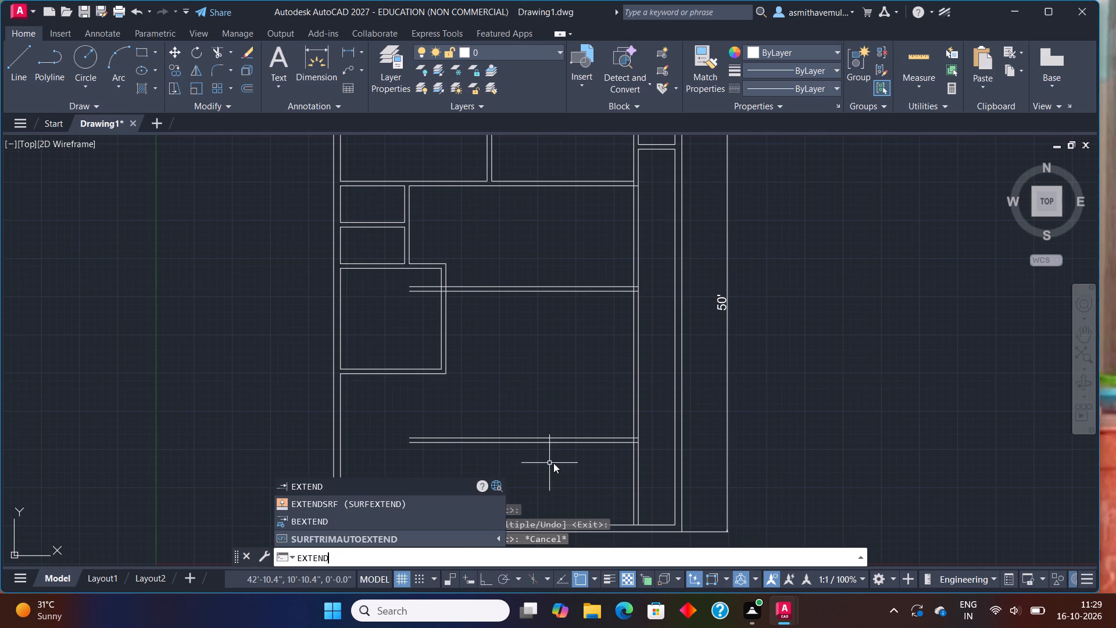
key(Return)
scroll(466, 404, up, 1)
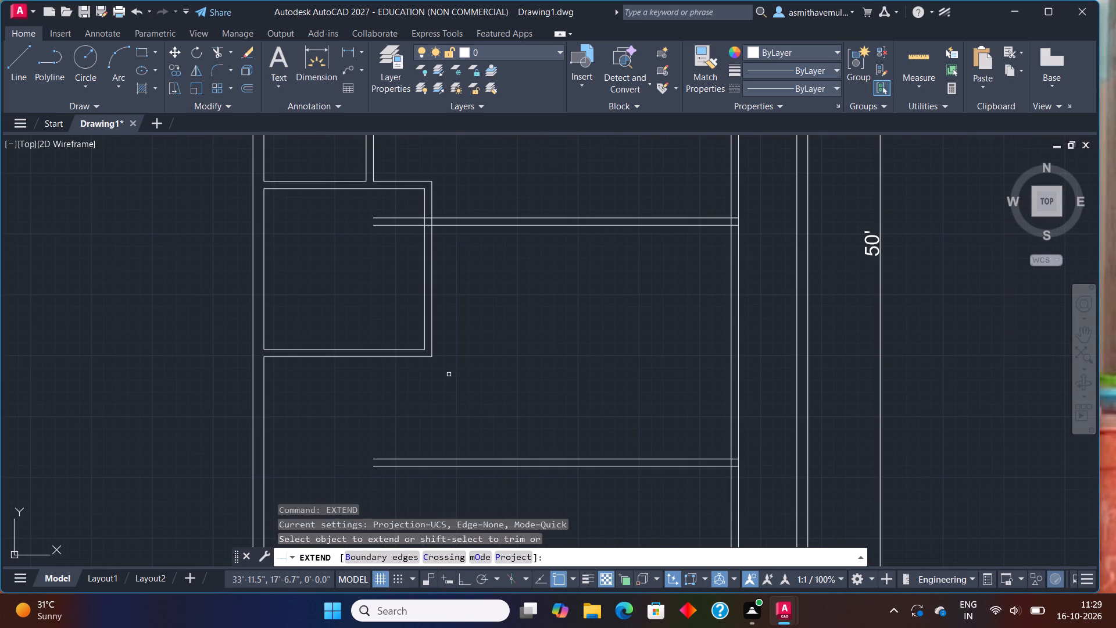
middle_drag(453, 368, 456, 302)
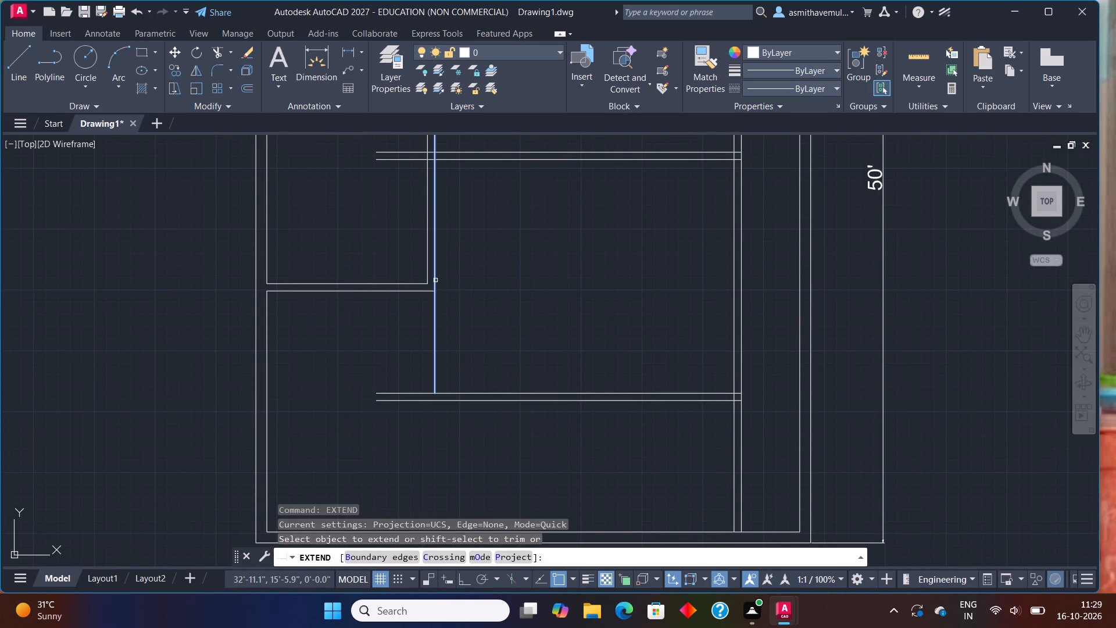
click(435, 280)
click(428, 275)
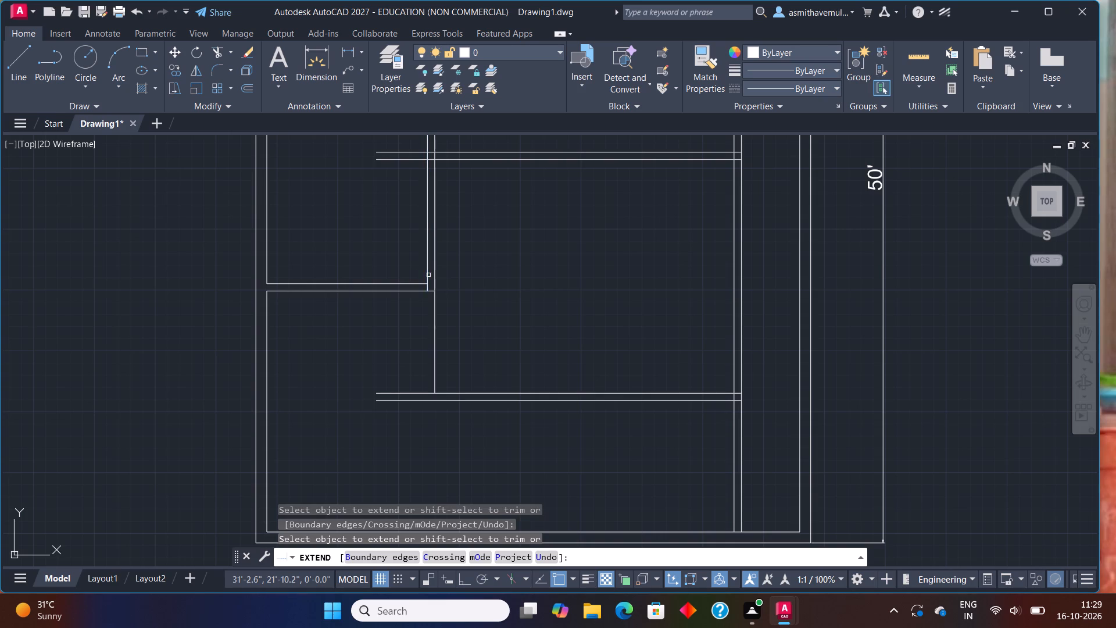
click(427, 281)
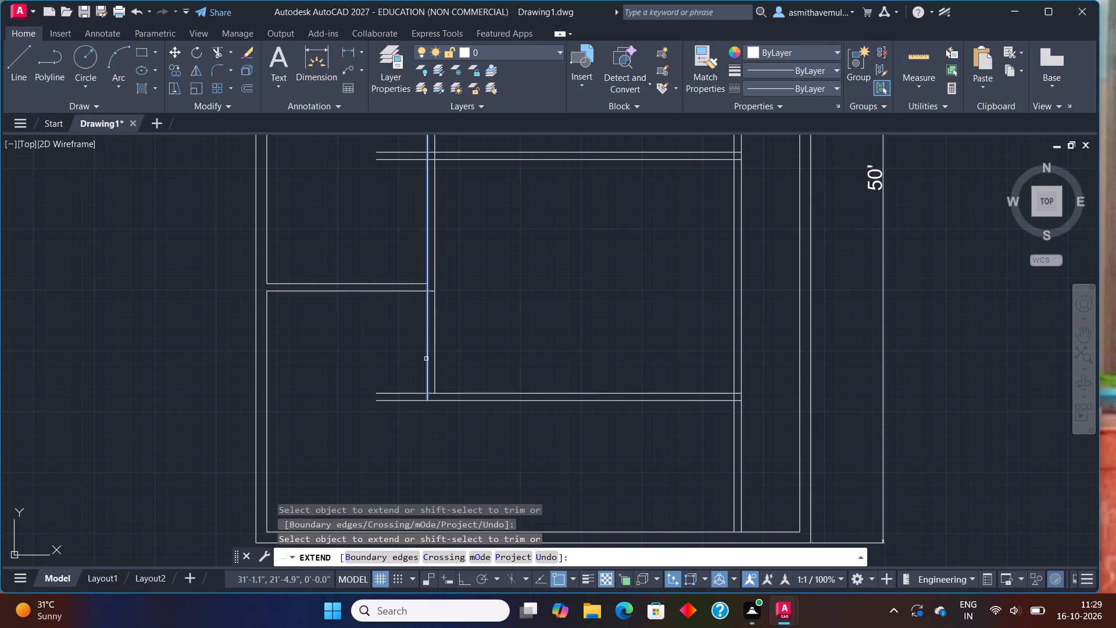
click(426, 359)
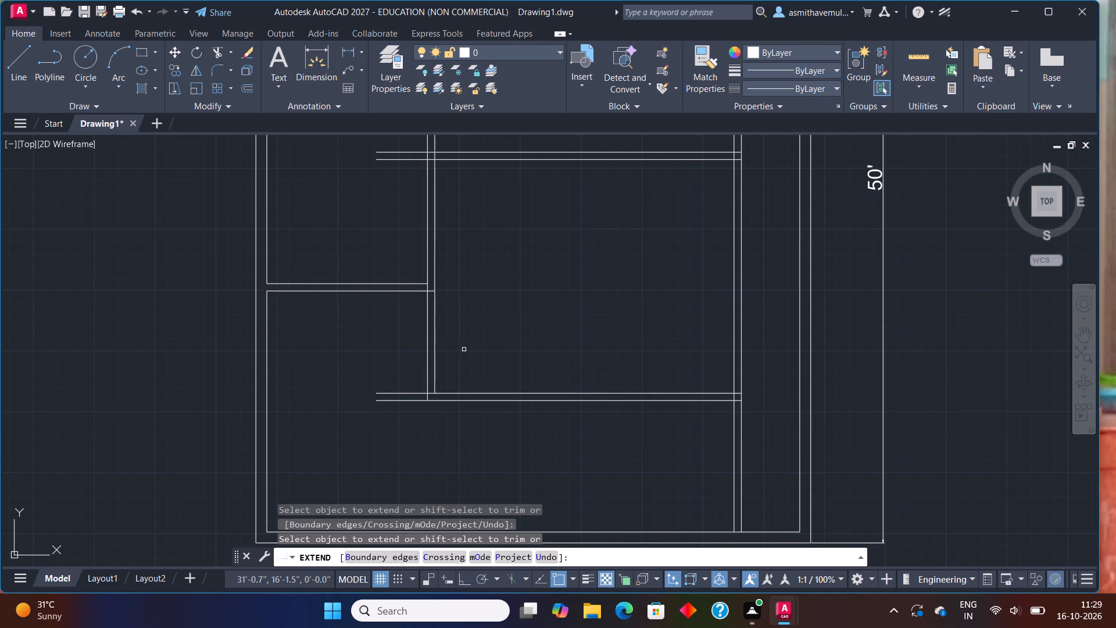
key(Escape)
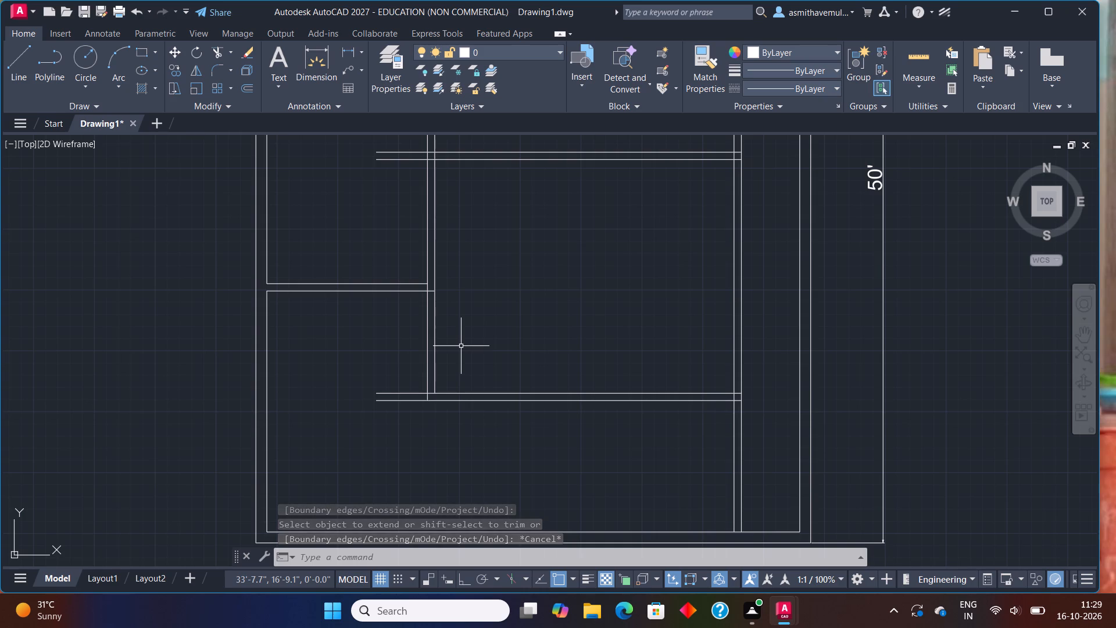
Trim the lower central partition's west end and the lower-left room's bottom wall junction into clean wall connections.
text(TRIM)
key(Return)
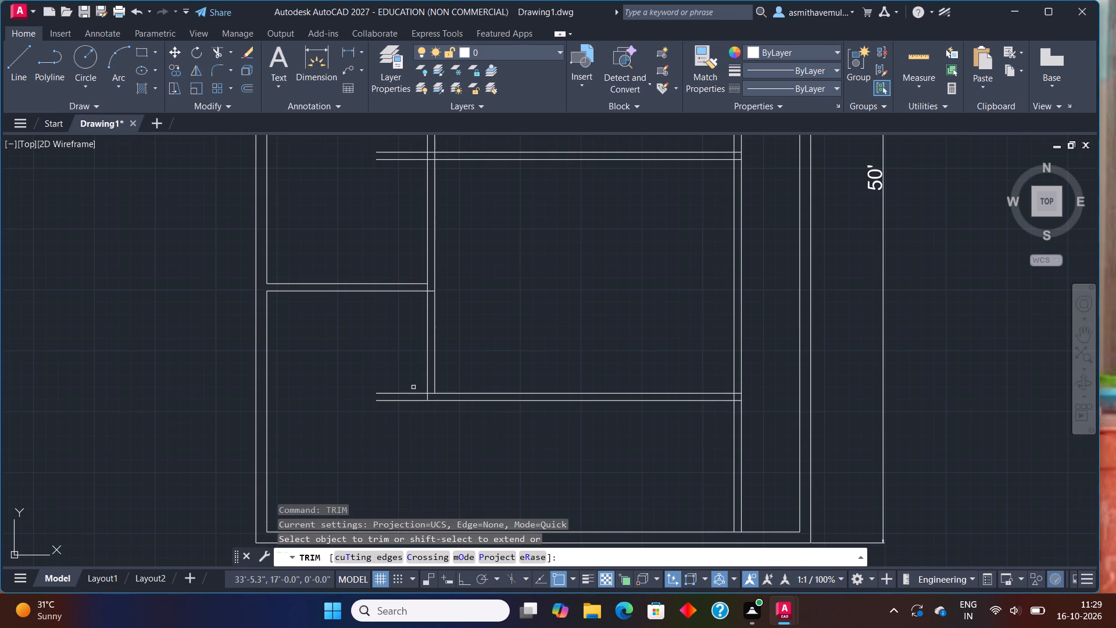
drag(413, 380, 419, 427)
scroll(420, 406, up, 1)
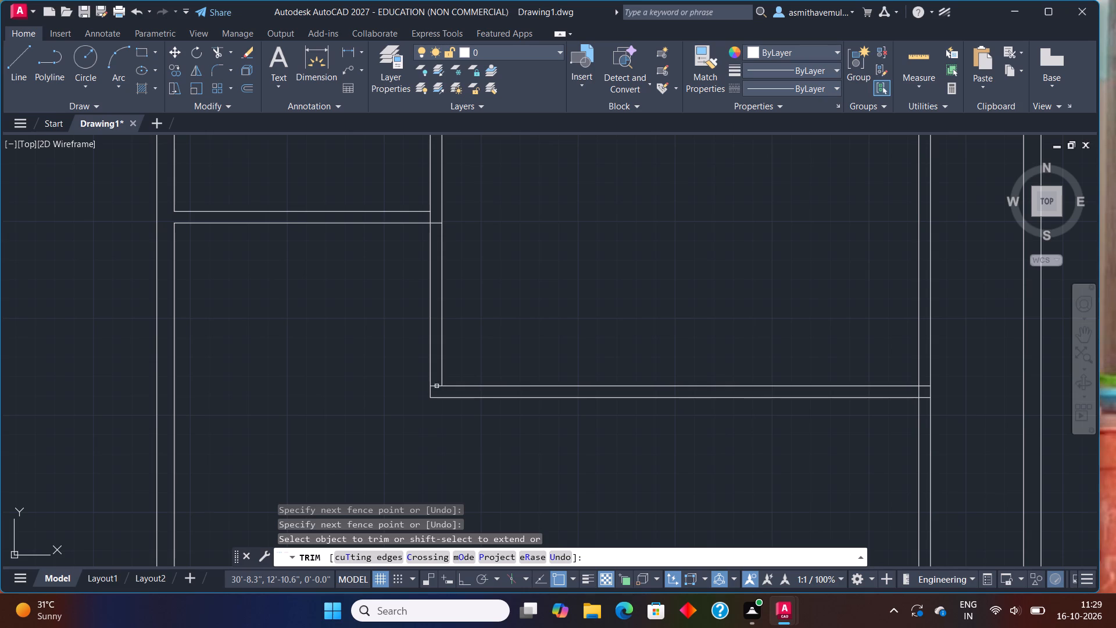
click(437, 386)
click(434, 223)
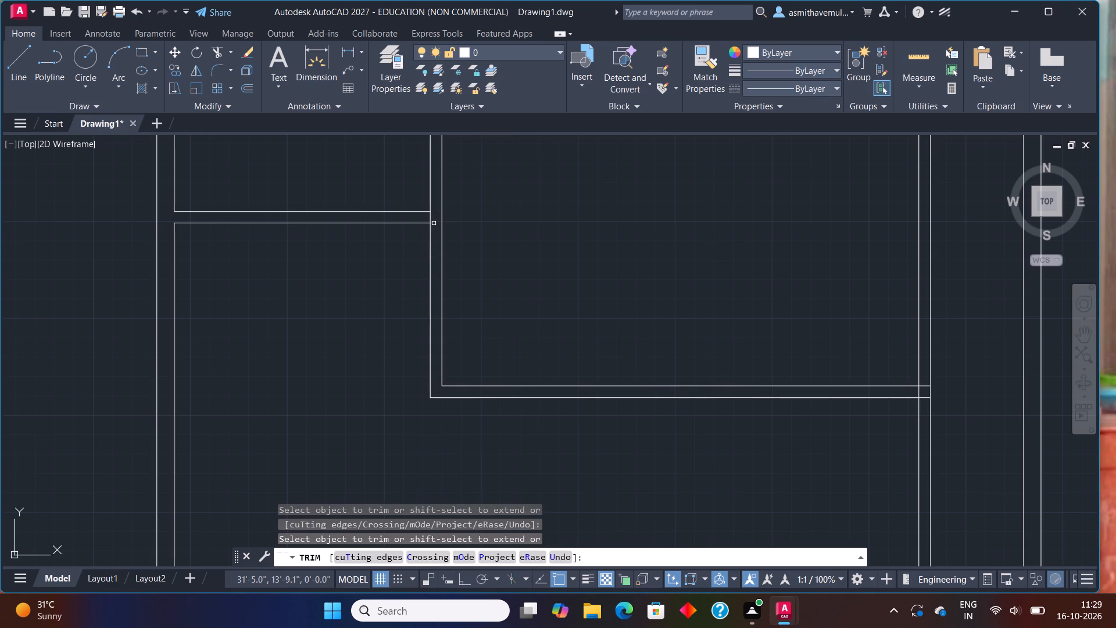
click(429, 217)
Trim the lower central partition's east end into an open junction with the long vertical partition.
scroll(927, 388, up, 1)
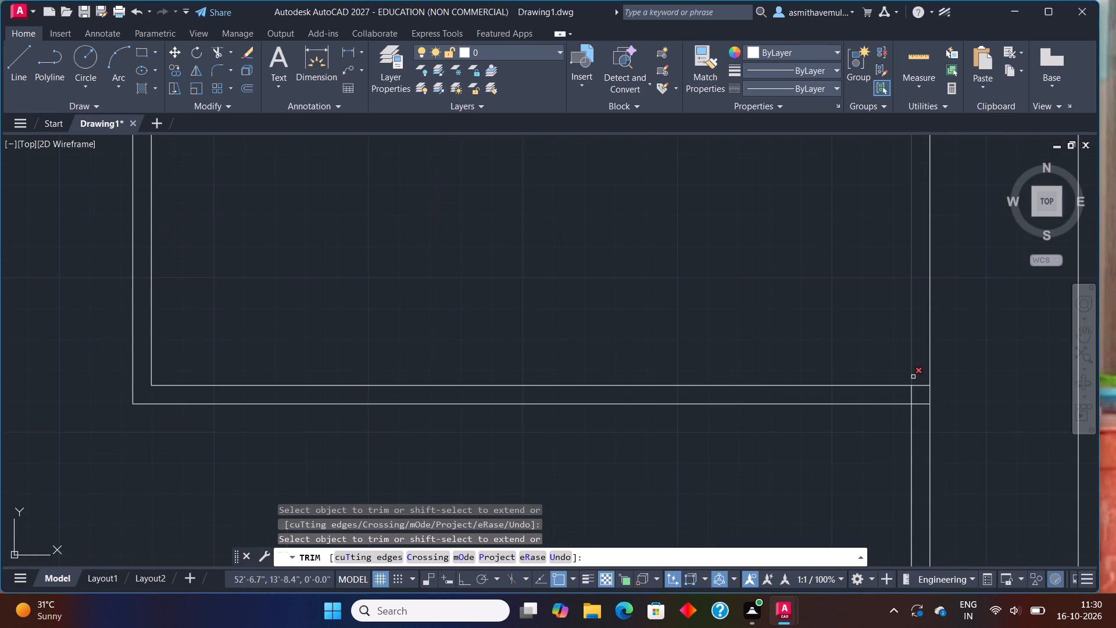
drag(917, 377, 920, 420)
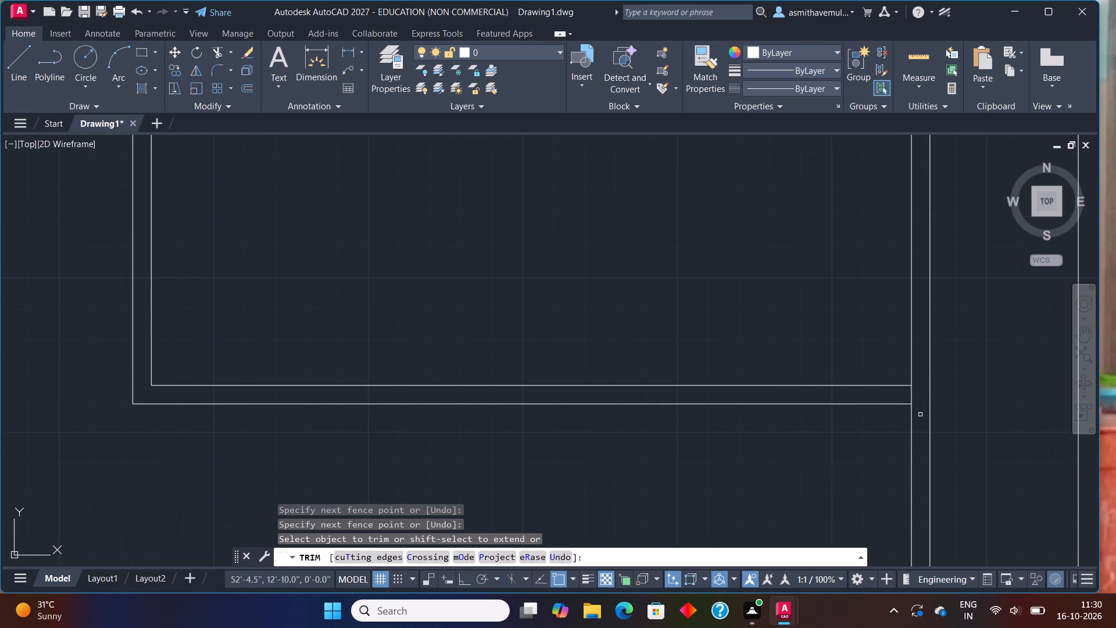
click(913, 394)
Trim the upper central partition's west end where it crosses the lower-left room, opening the junction with that room's east wall.
scroll(772, 395, down, 2)
scroll(655, 363, down, 1)
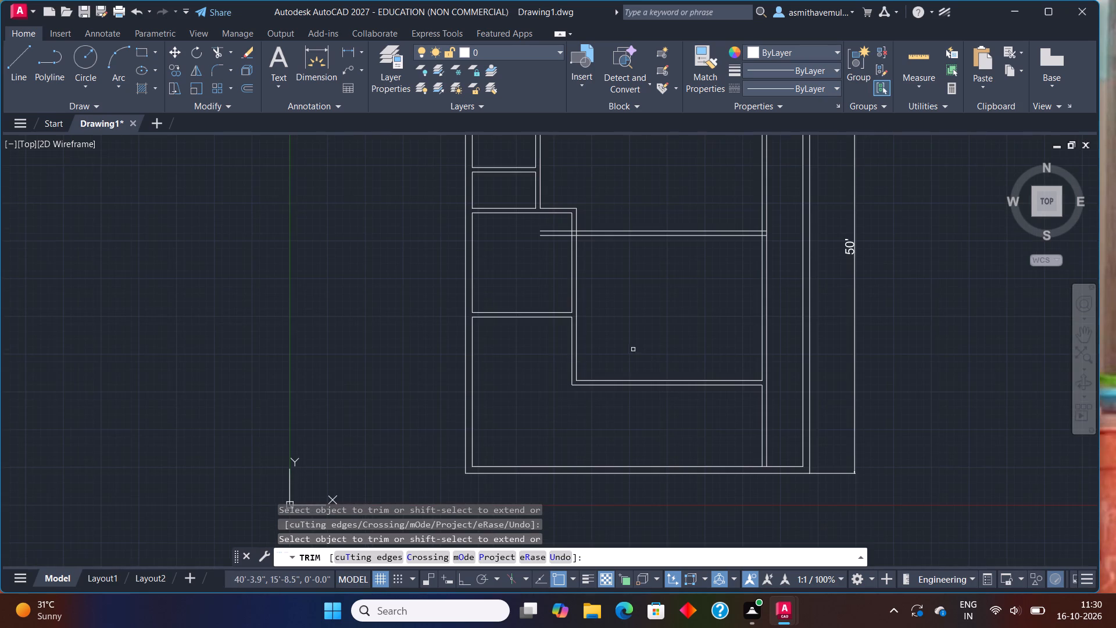
middle_drag(633, 349, 633, 383)
scroll(546, 301, up, 1)
drag(557, 234, 558, 261)
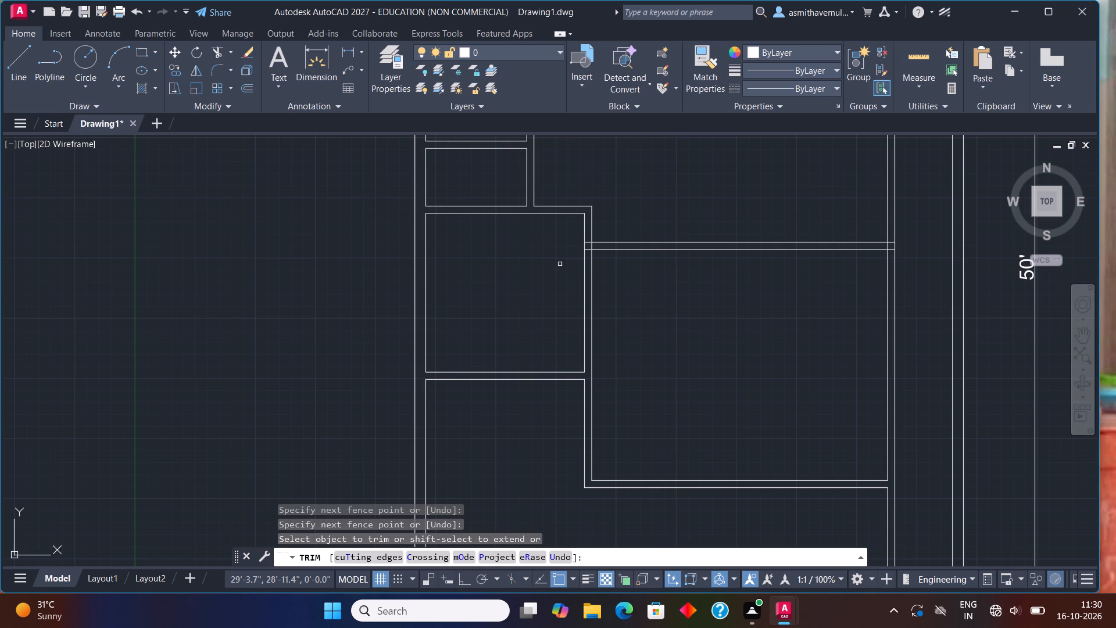
scroll(586, 256, up, 2)
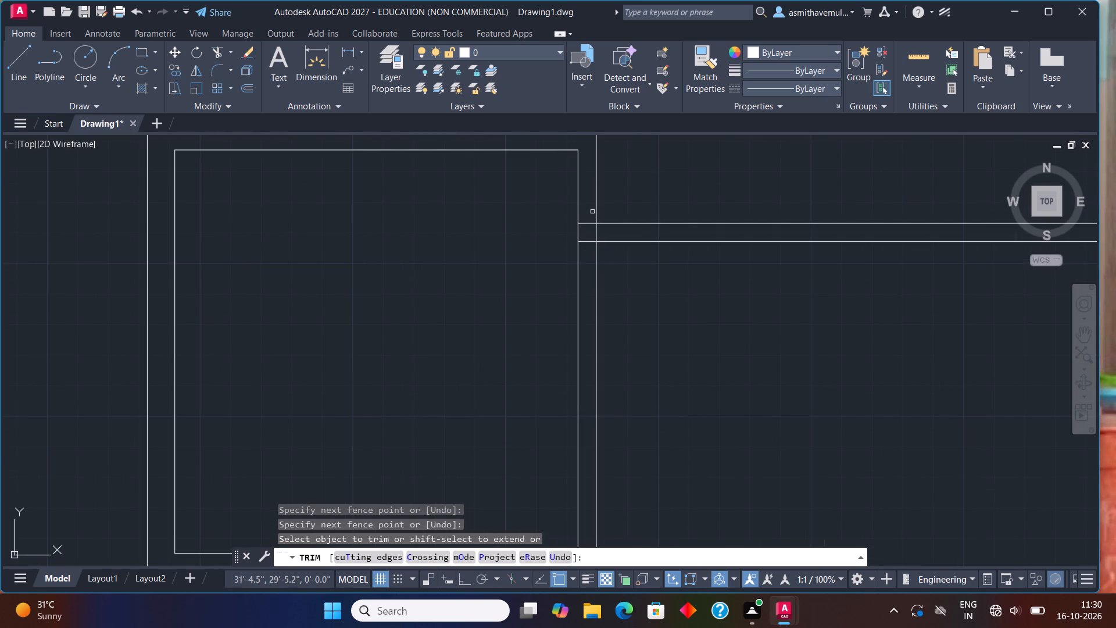
drag(592, 210, 606, 234)
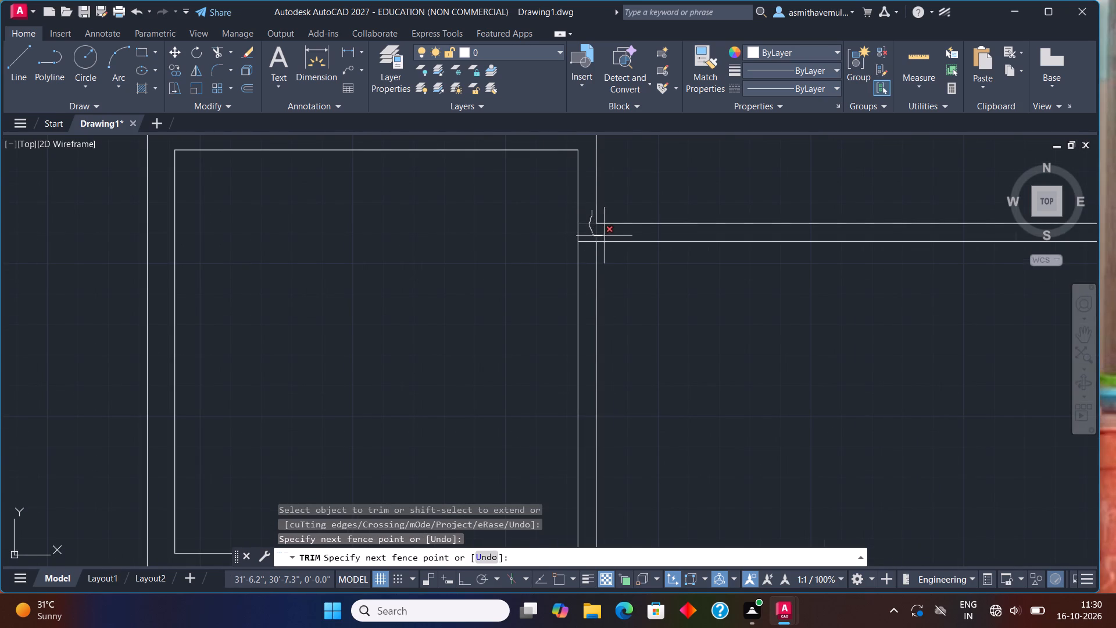
drag(606, 234, 607, 234)
click(591, 240)
Trim the upper central partition's east end and the crossing wall line to open its junction with the long vertical partition.
scroll(670, 264, down, 2)
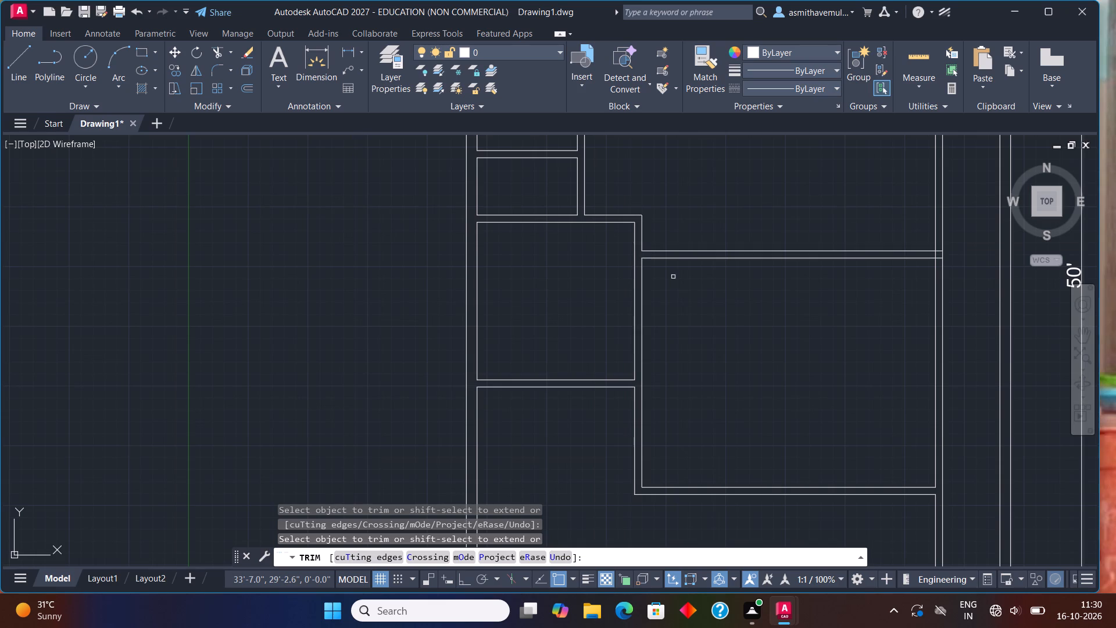
scroll(932, 280, up, 2)
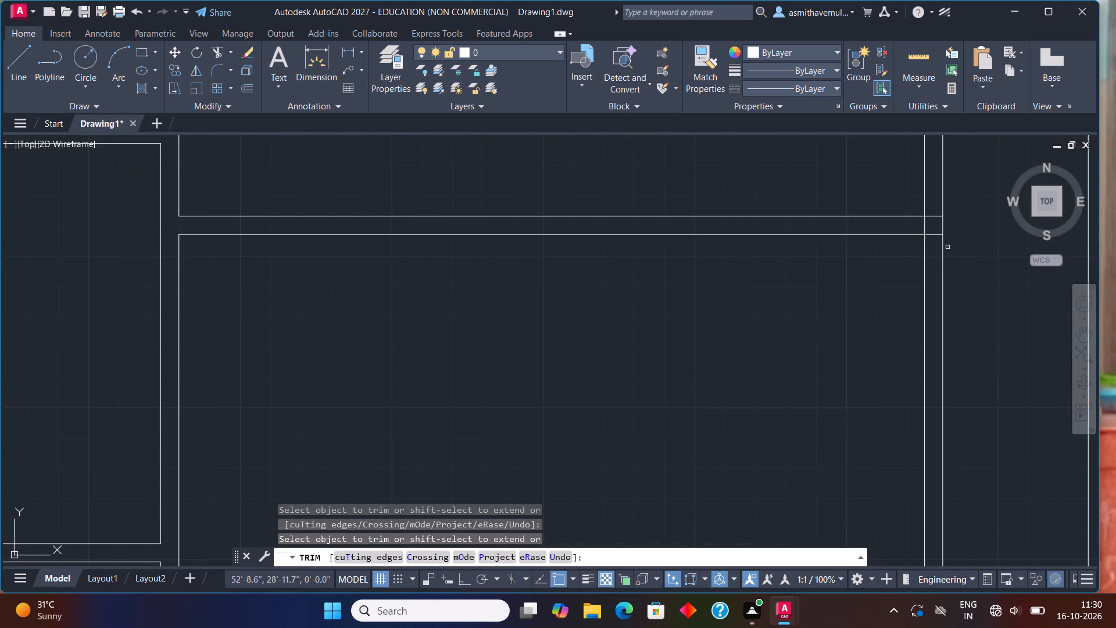
click(934, 216)
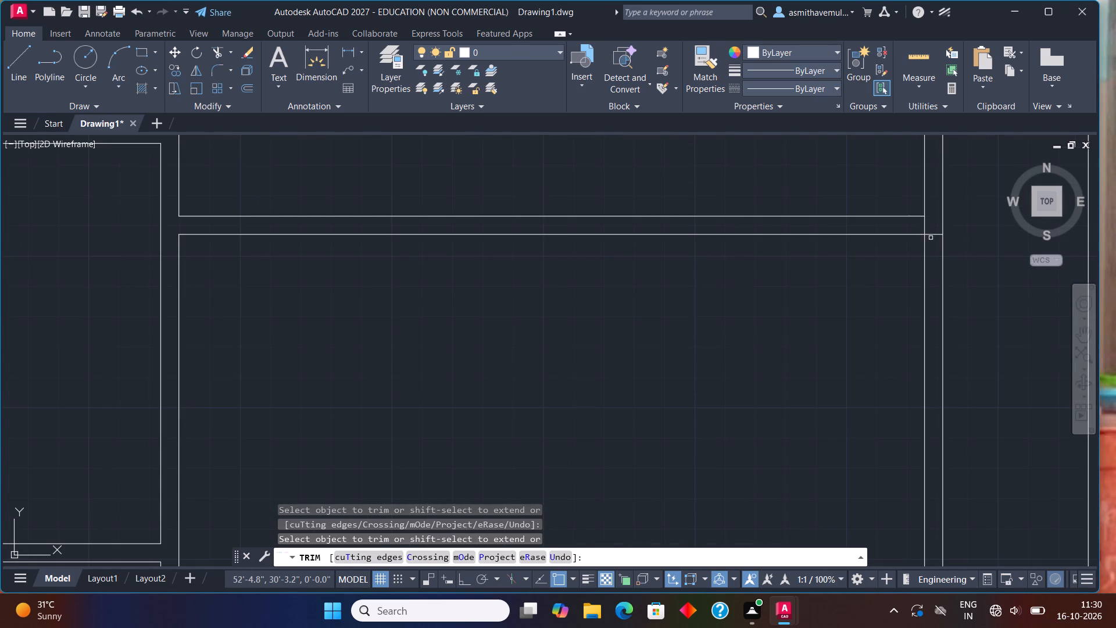
click(931, 238)
click(931, 228)
click(931, 228)
click(923, 226)
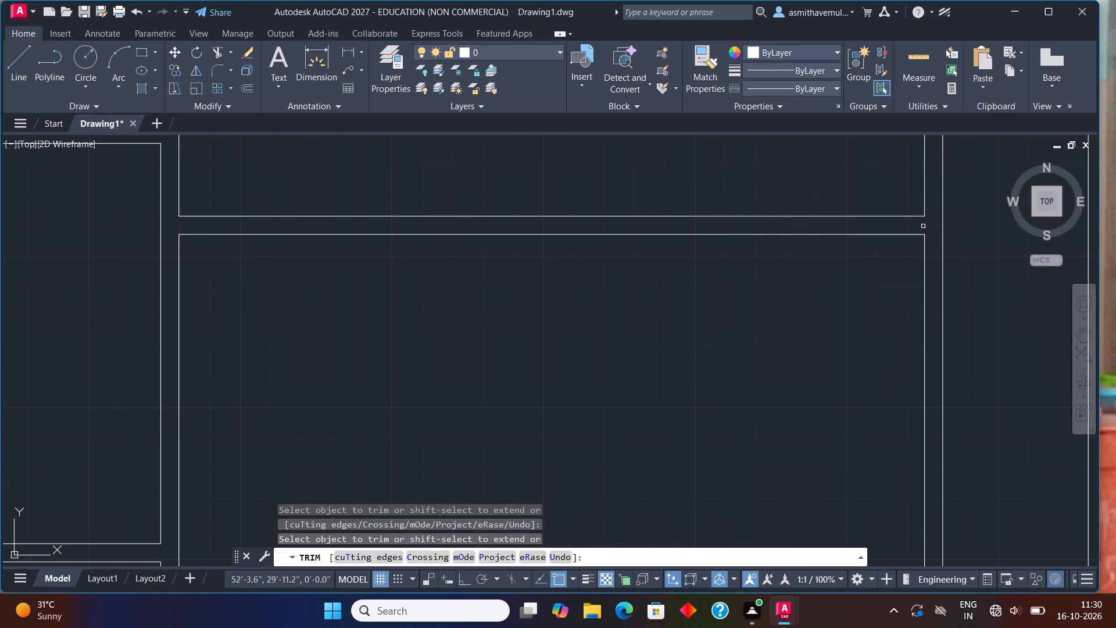
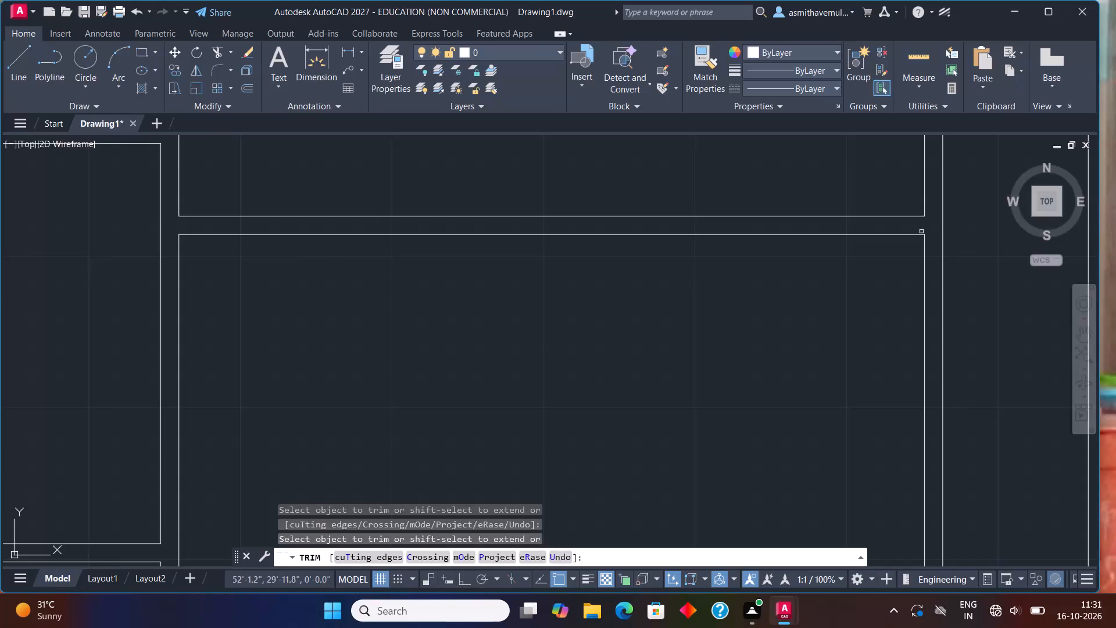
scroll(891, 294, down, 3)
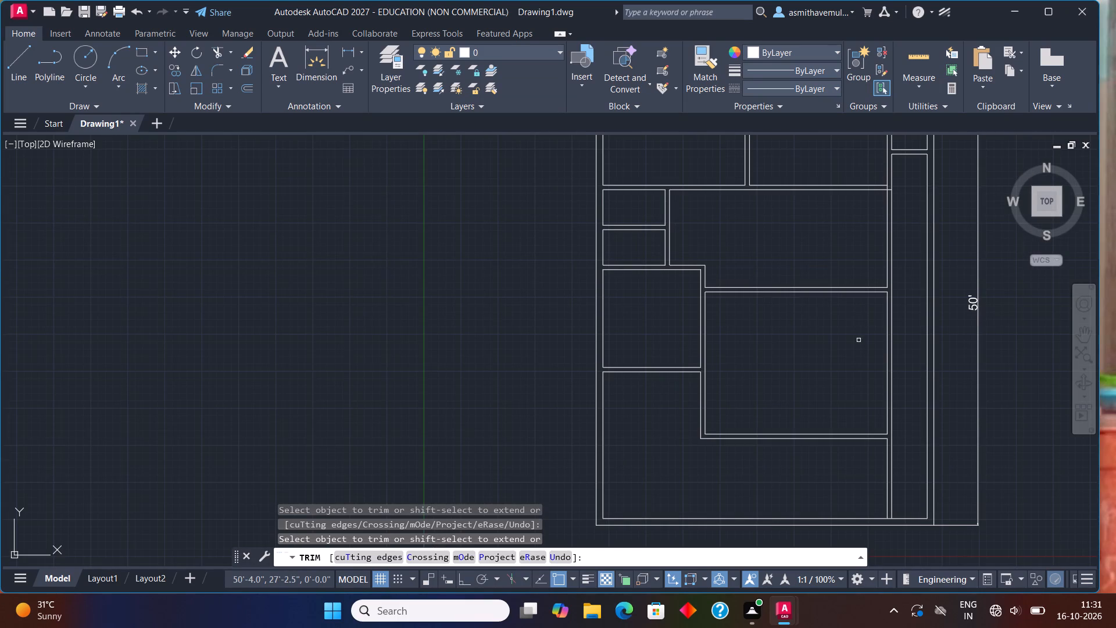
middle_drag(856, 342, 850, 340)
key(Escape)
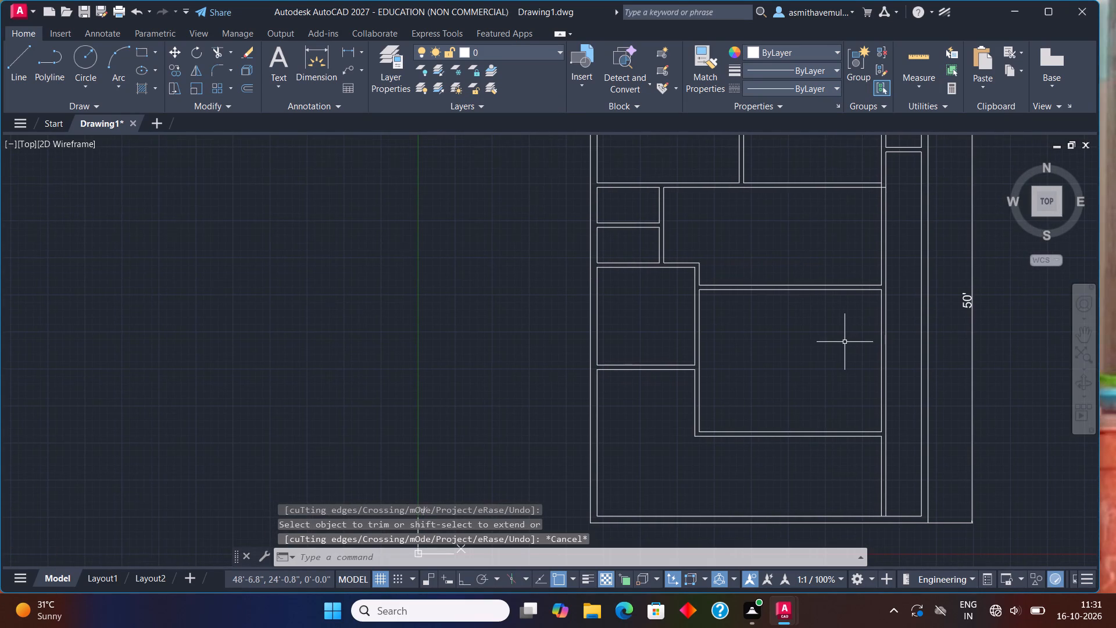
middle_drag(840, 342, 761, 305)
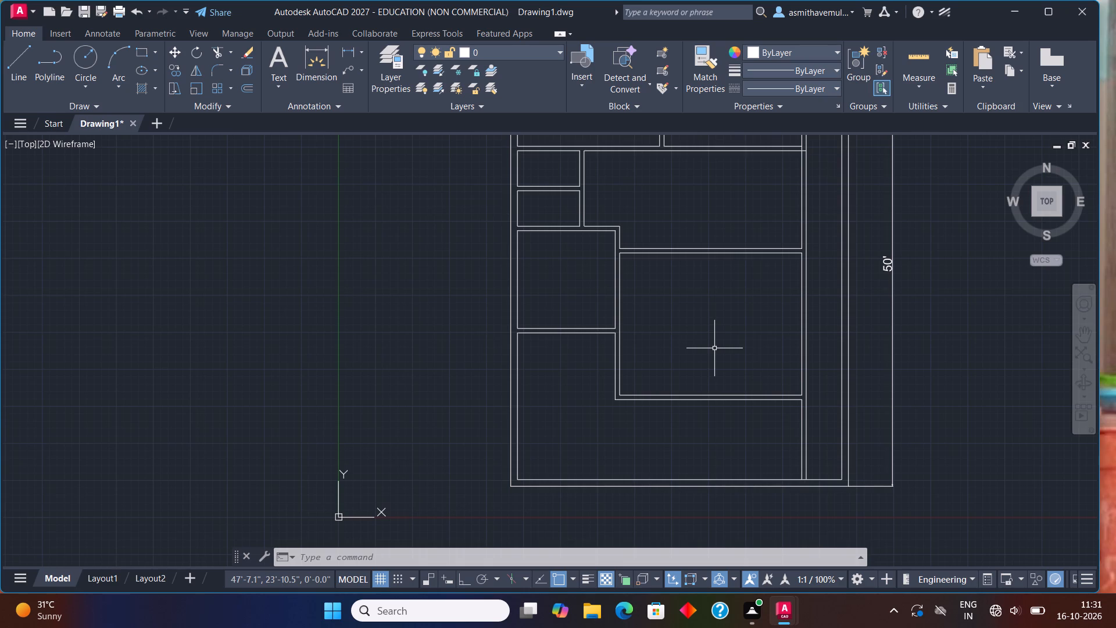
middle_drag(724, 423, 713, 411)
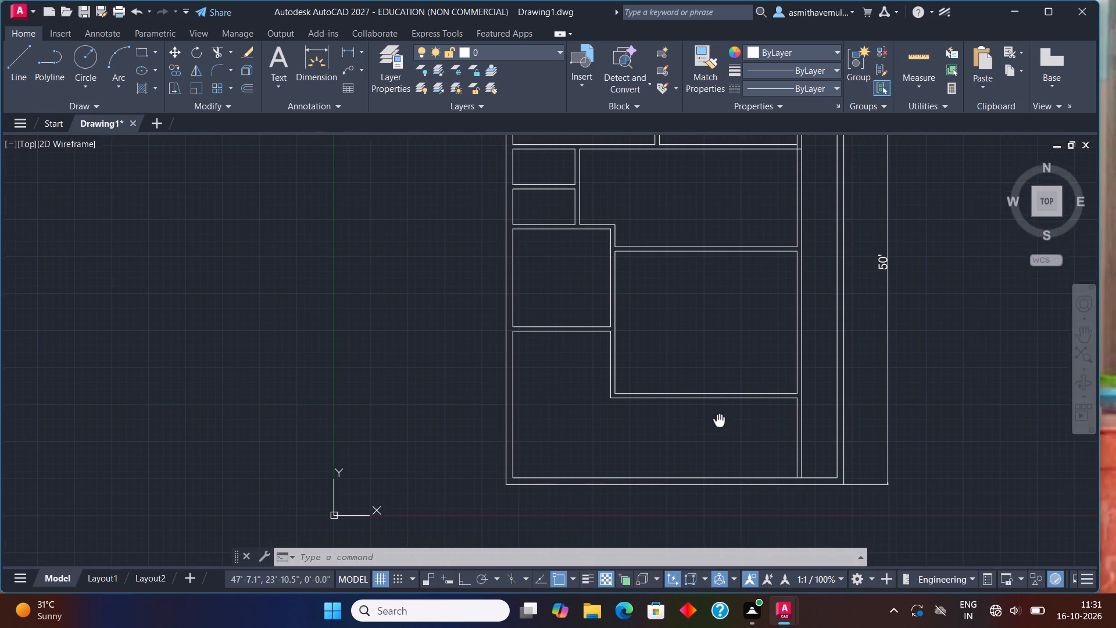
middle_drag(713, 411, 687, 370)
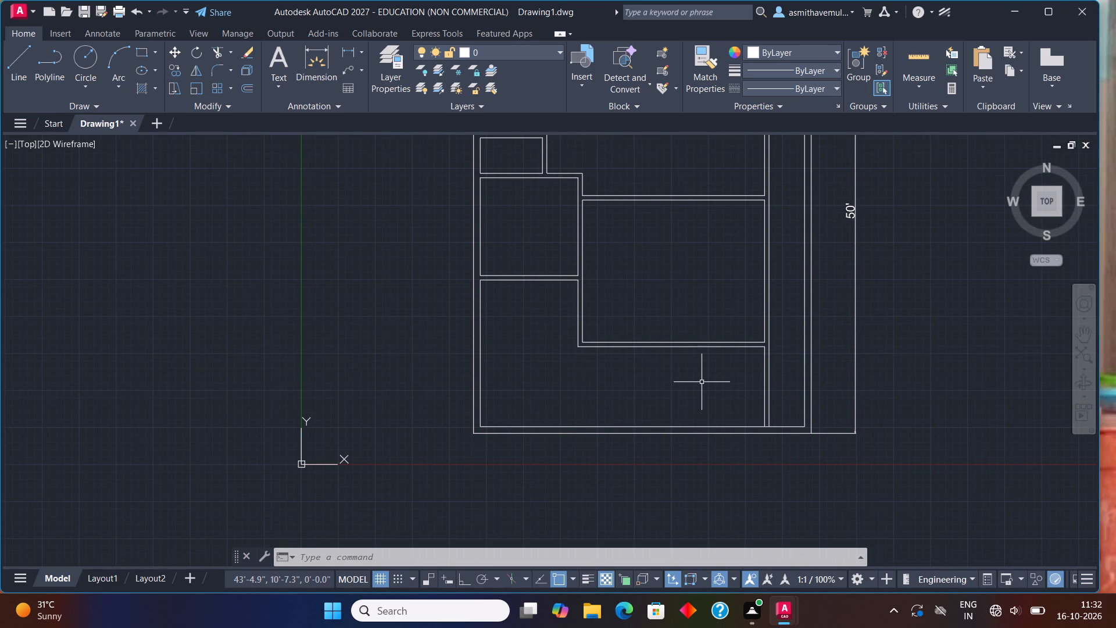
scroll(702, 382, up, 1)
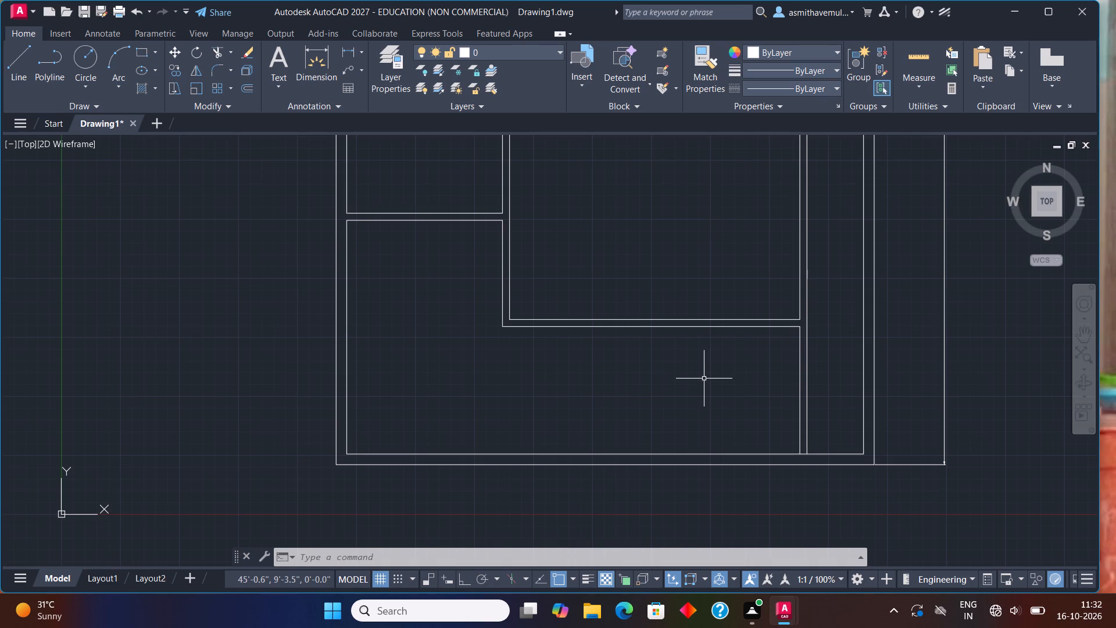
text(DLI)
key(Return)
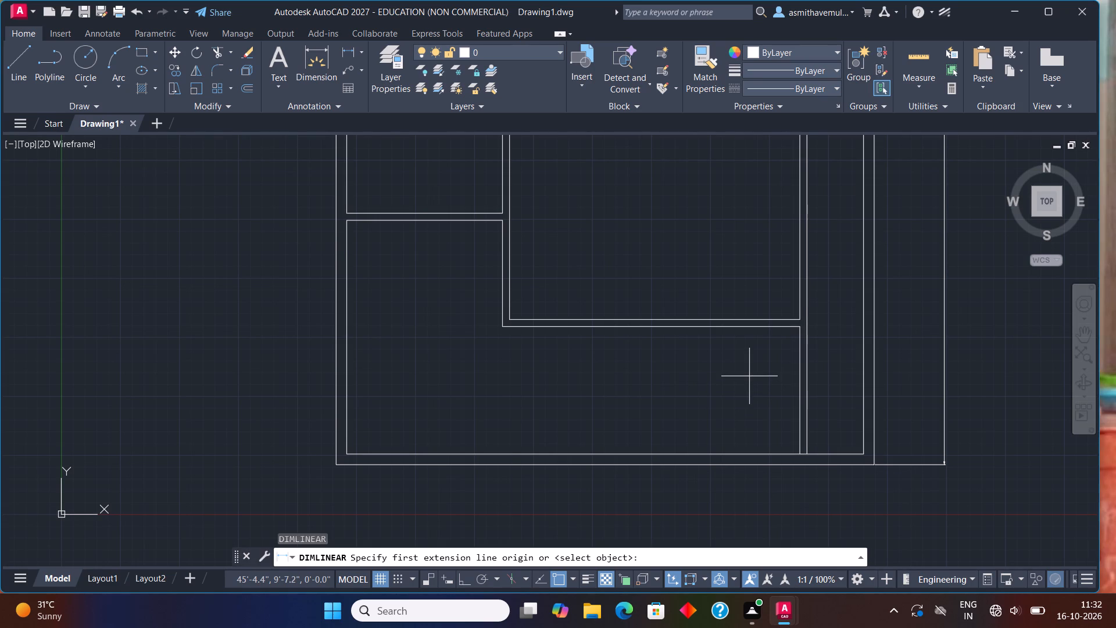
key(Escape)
Offset the lower face of the lower central partition 6'3" down into the bottom room.
key(o)
key(Return)
text(6')
key(3)
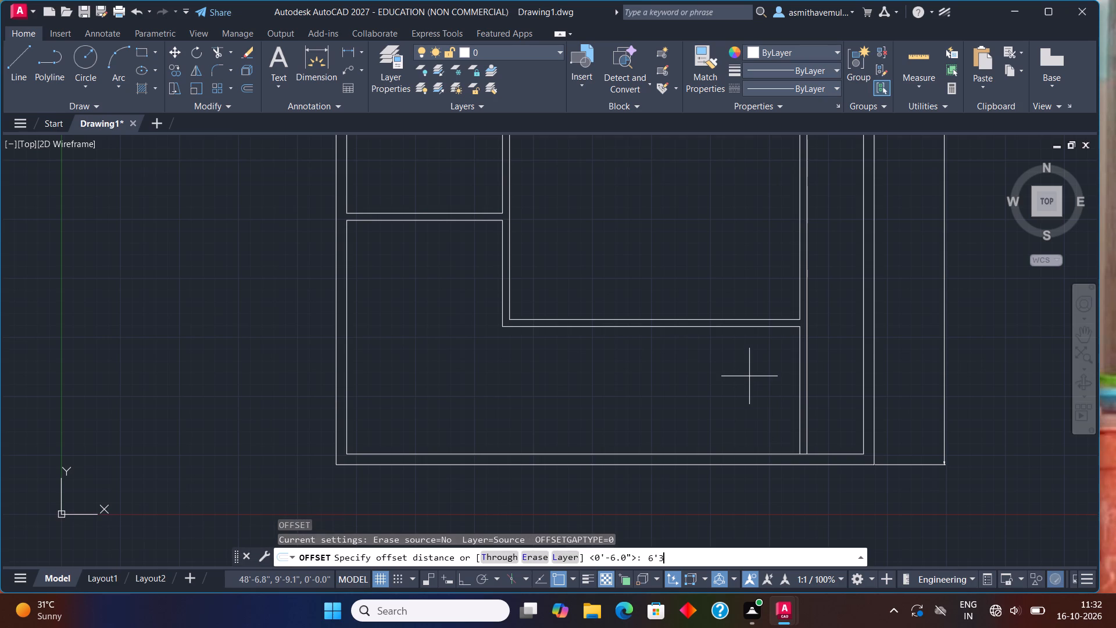
key(shift+quotedbl)
key(Return)
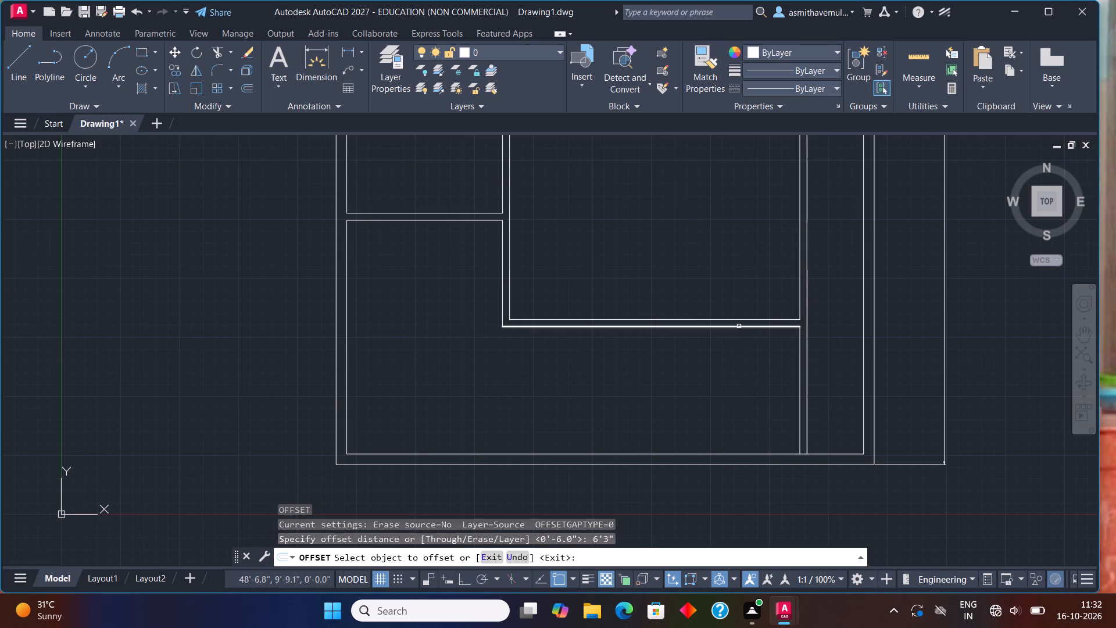
click(739, 326)
click(750, 356)
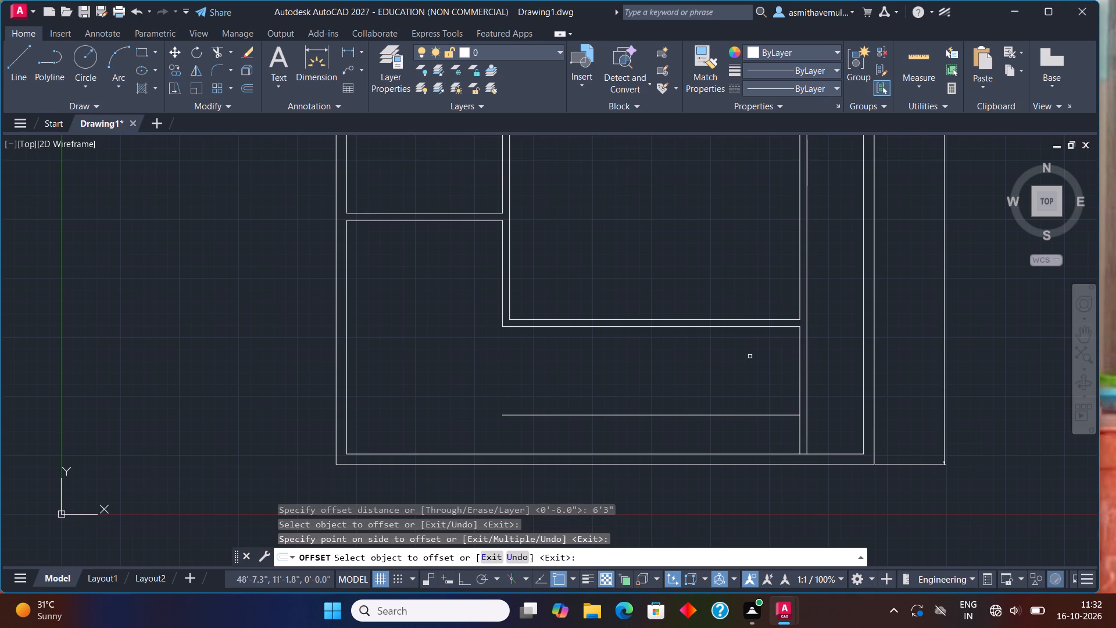
key(Escape)
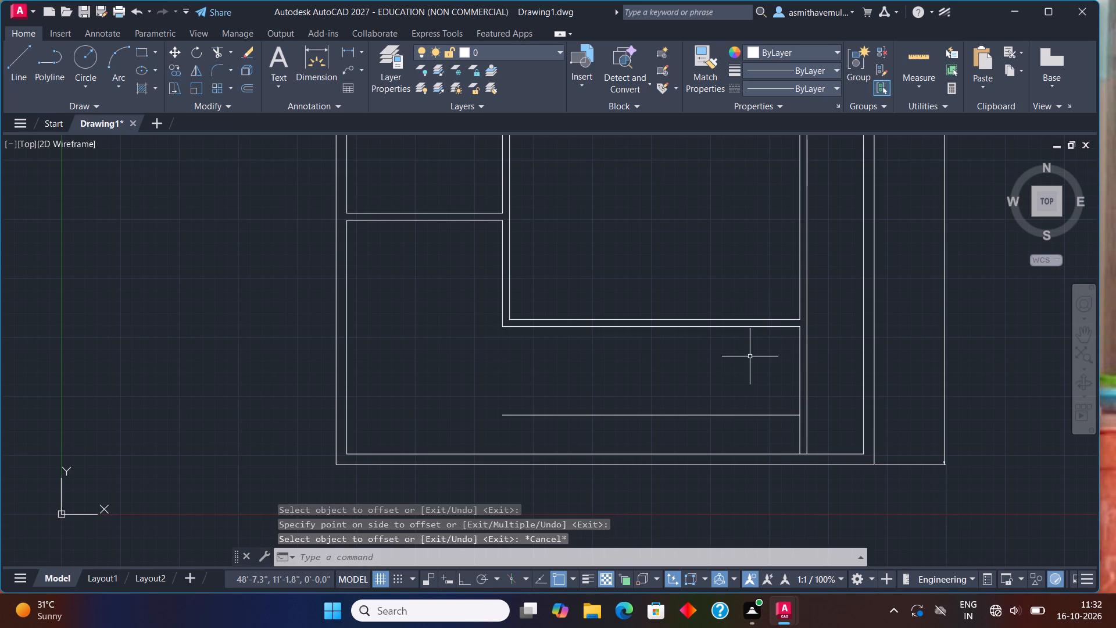
Measure the vertical gap between the new offset line and the inner face of the bottom outer wall.
text(DLI)
key(Return)
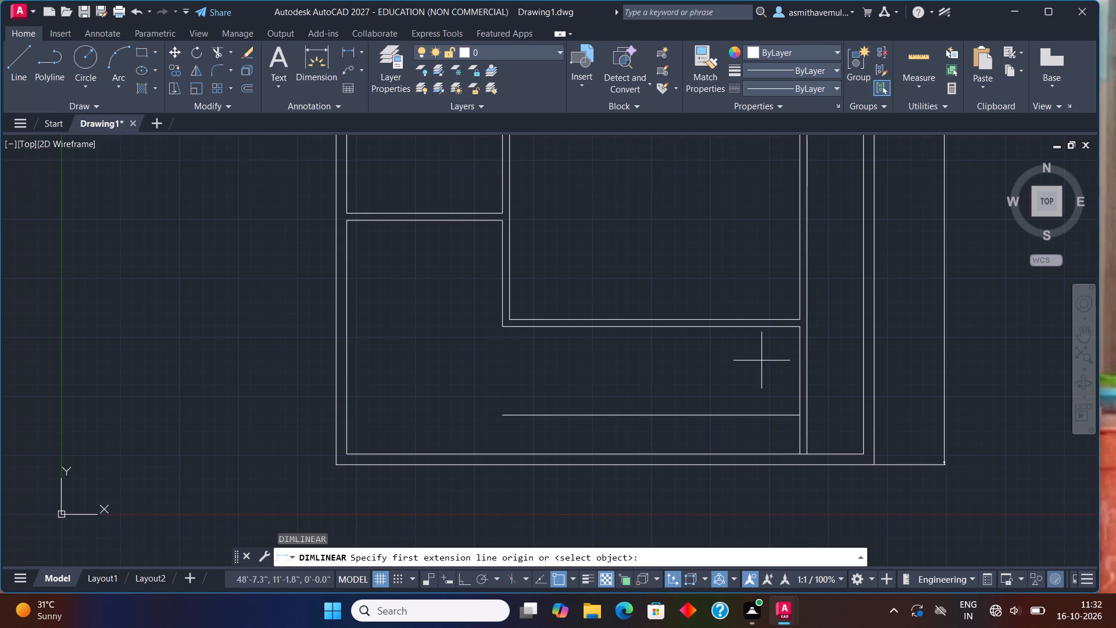
scroll(748, 437, up, 1)
click(742, 402)
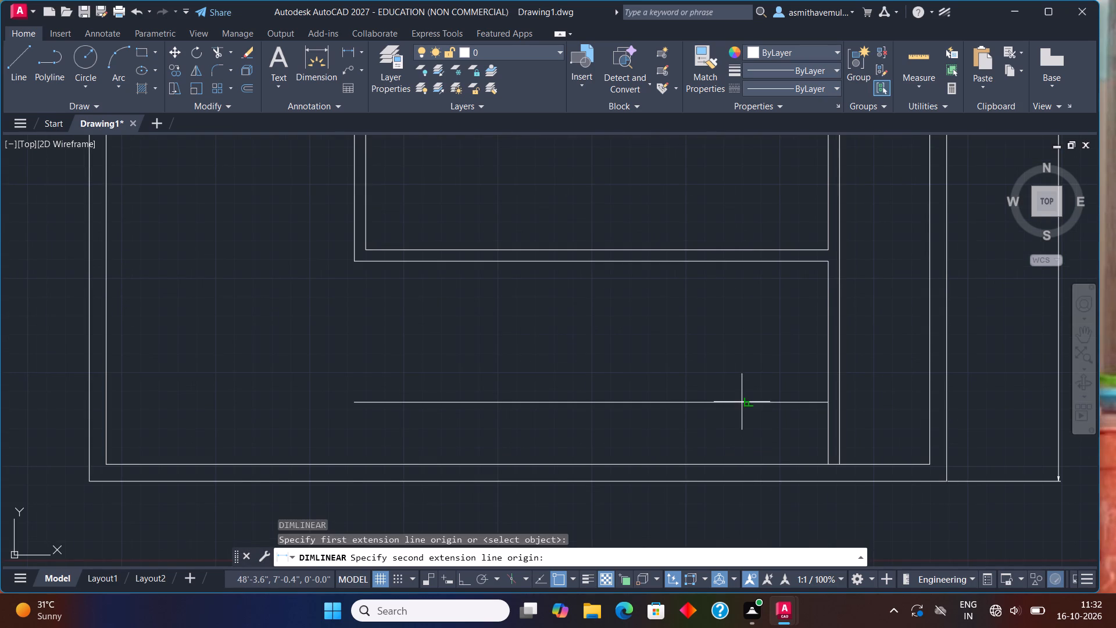
click(752, 466)
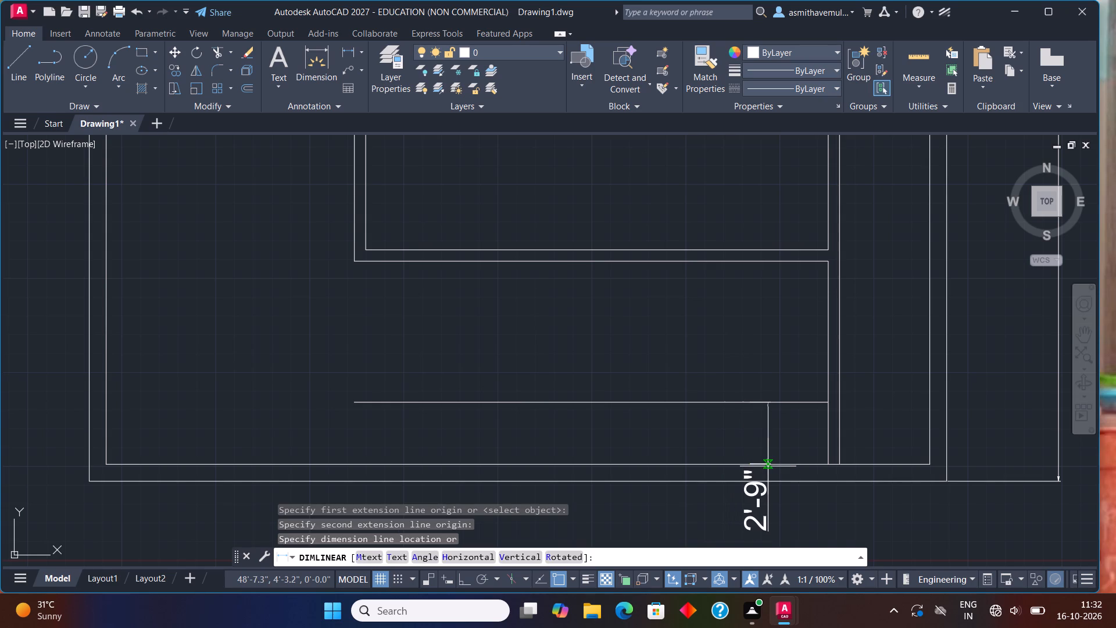
key(Escape)
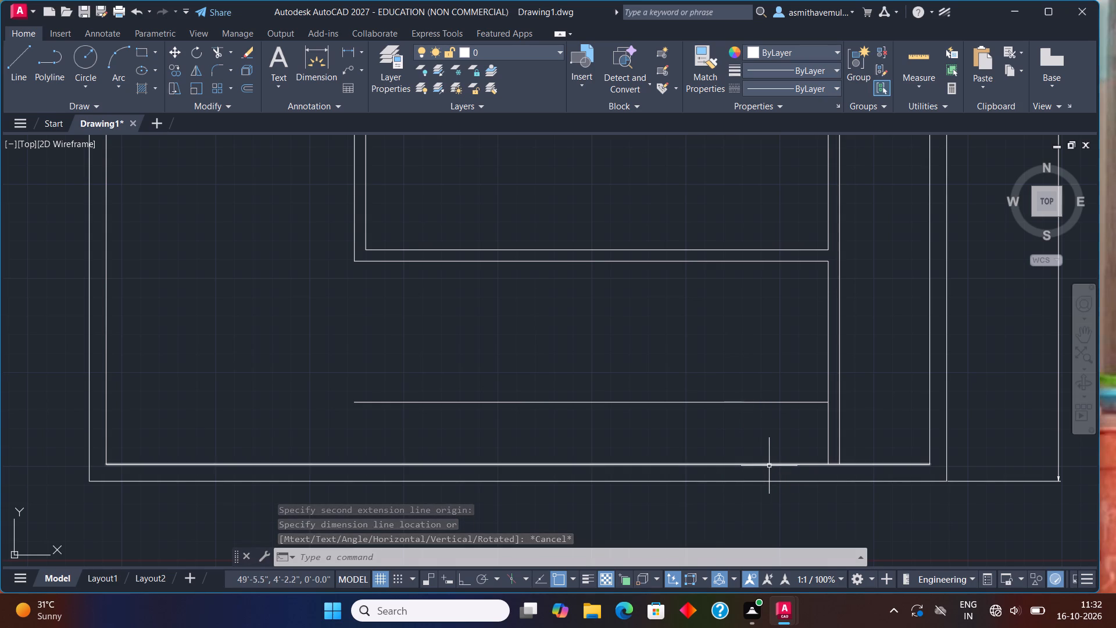
Draw a line straight across the wall below the upper-left room, starting 3" west of that room's lower-right inner corner, with Ortho on.
scroll(770, 453, down, 3)
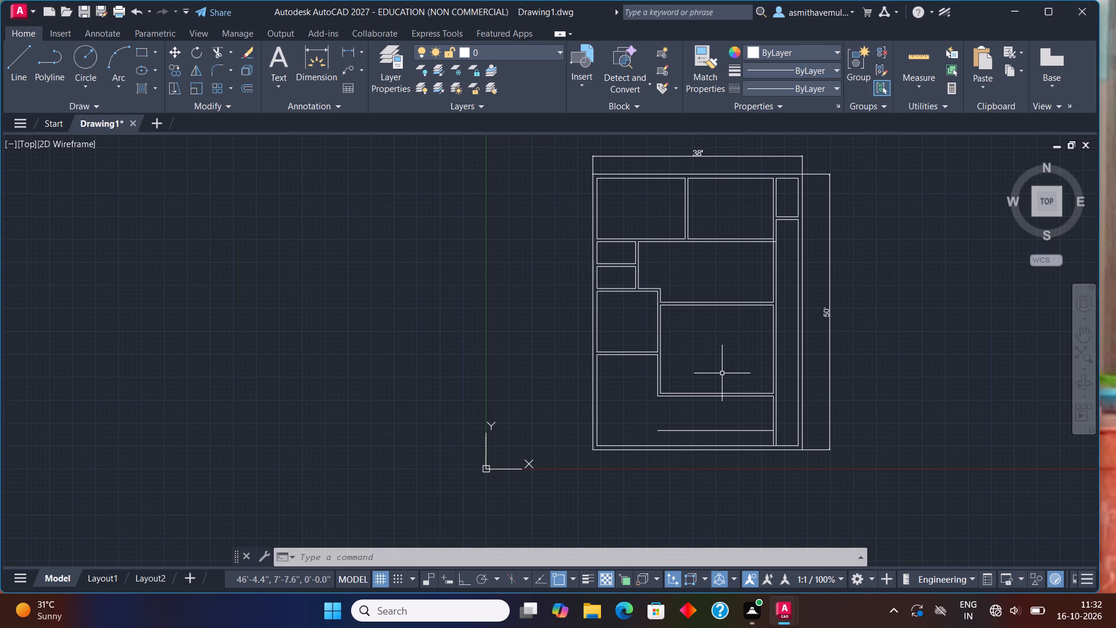
scroll(654, 277, up, 2)
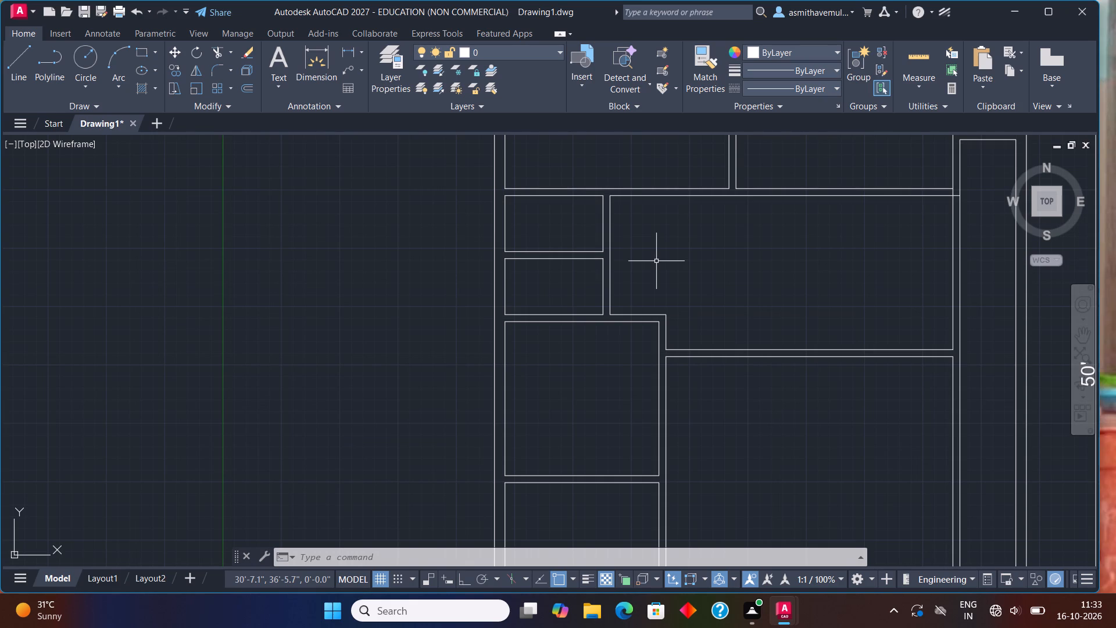
key(l)
key(Return)
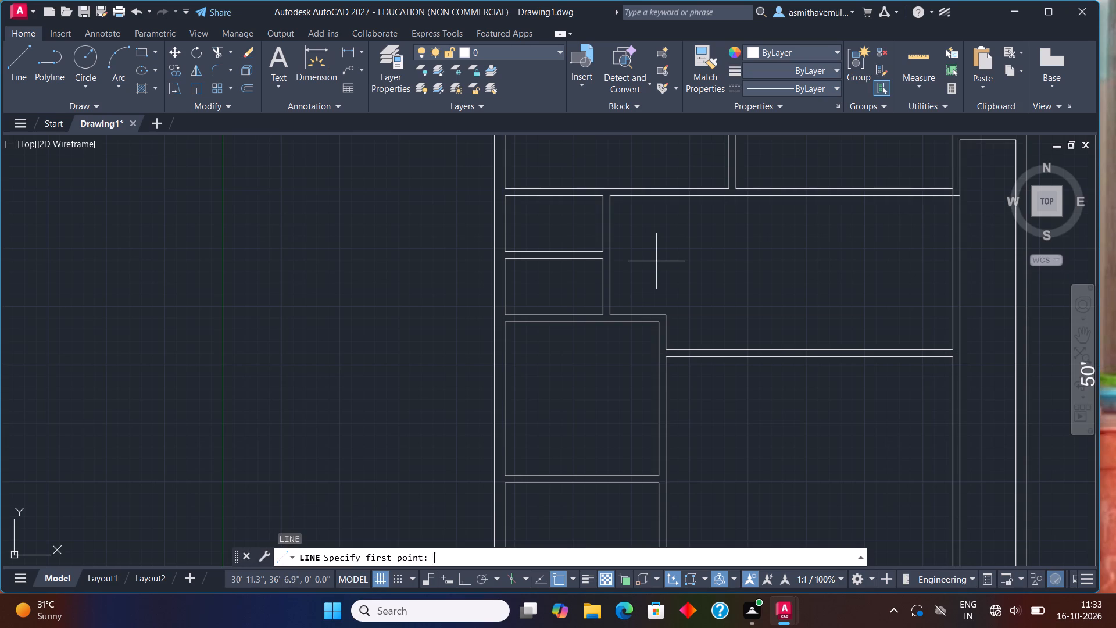
text(FRI)
key(BackSpace)
text(OM)
key(Return)
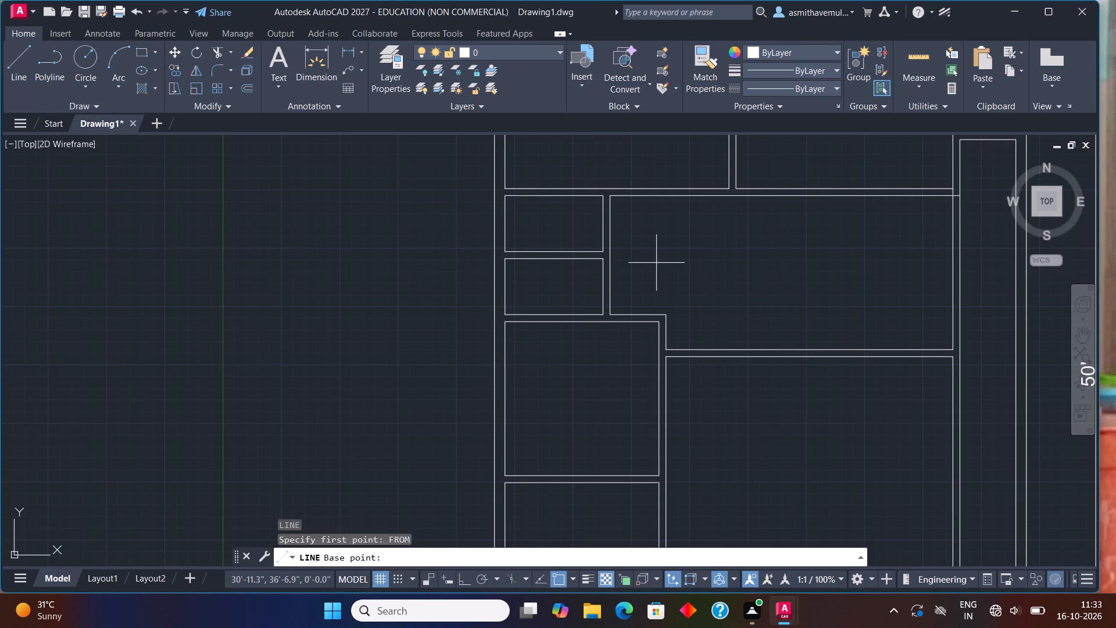
middle_drag(657, 266, 550, 340)
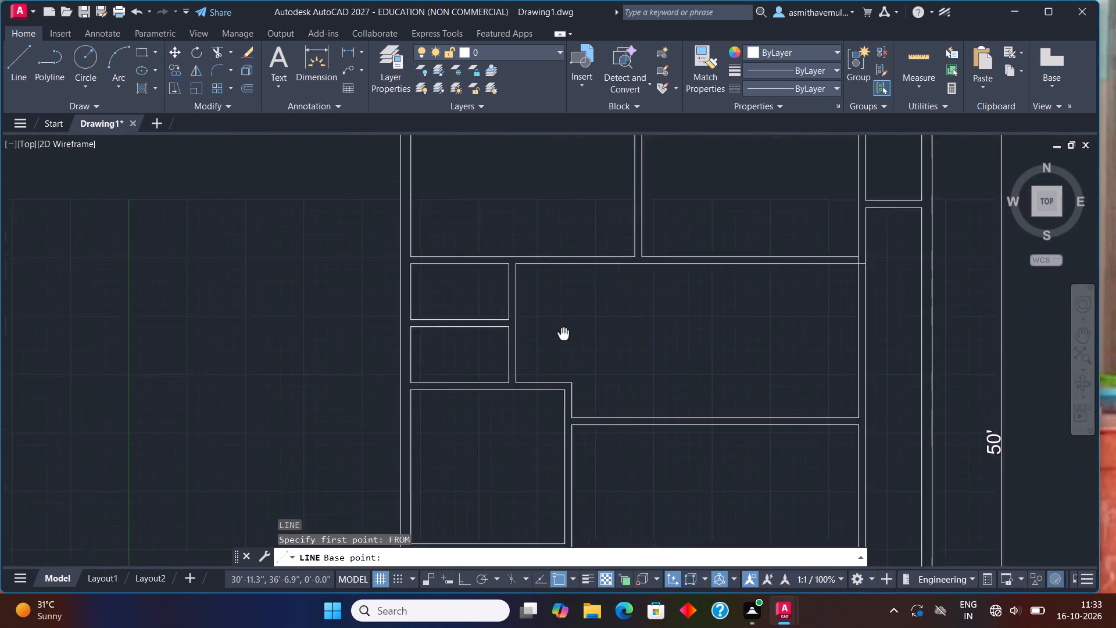
middle_drag(550, 340, 494, 371)
scroll(576, 316, up, 1)
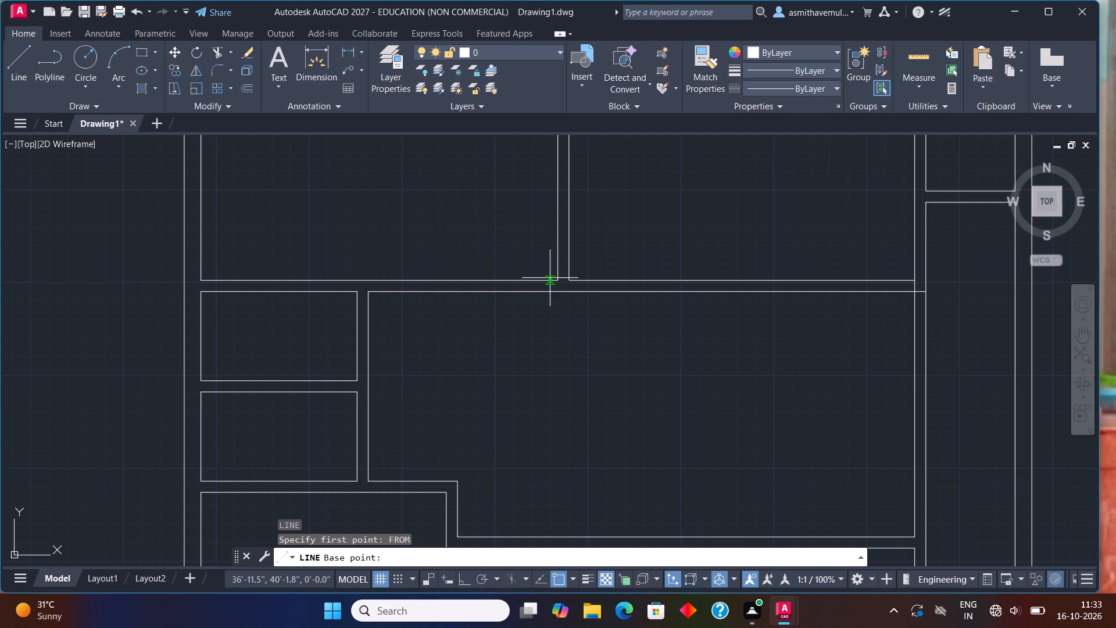
click(556, 283)
key(shift+at)
text(-3)
text(",0)
key(Return)
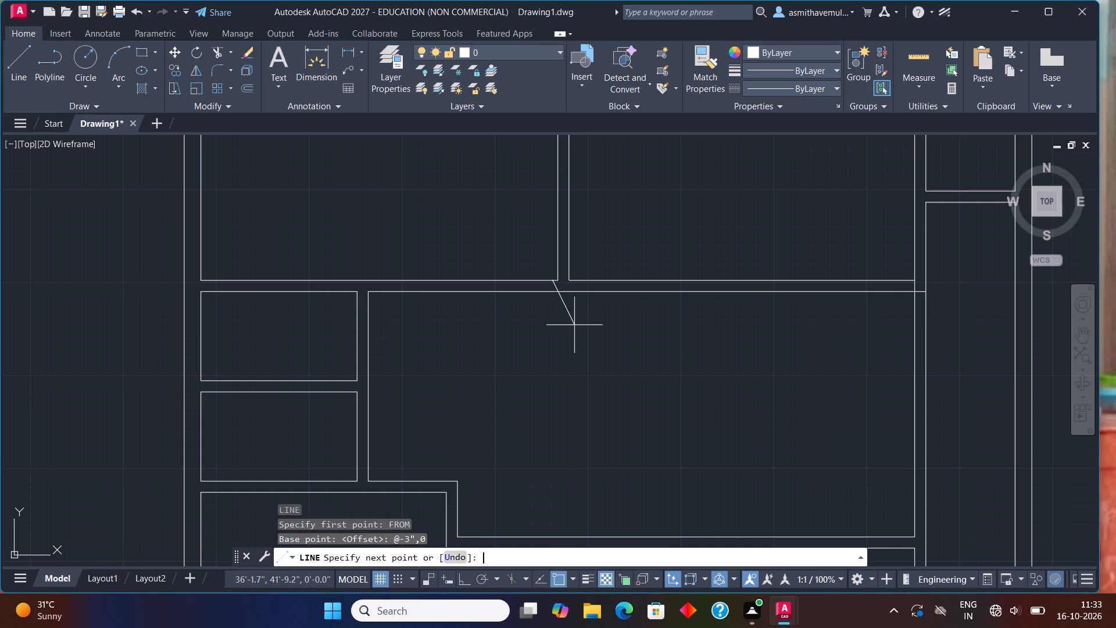
key(F8)
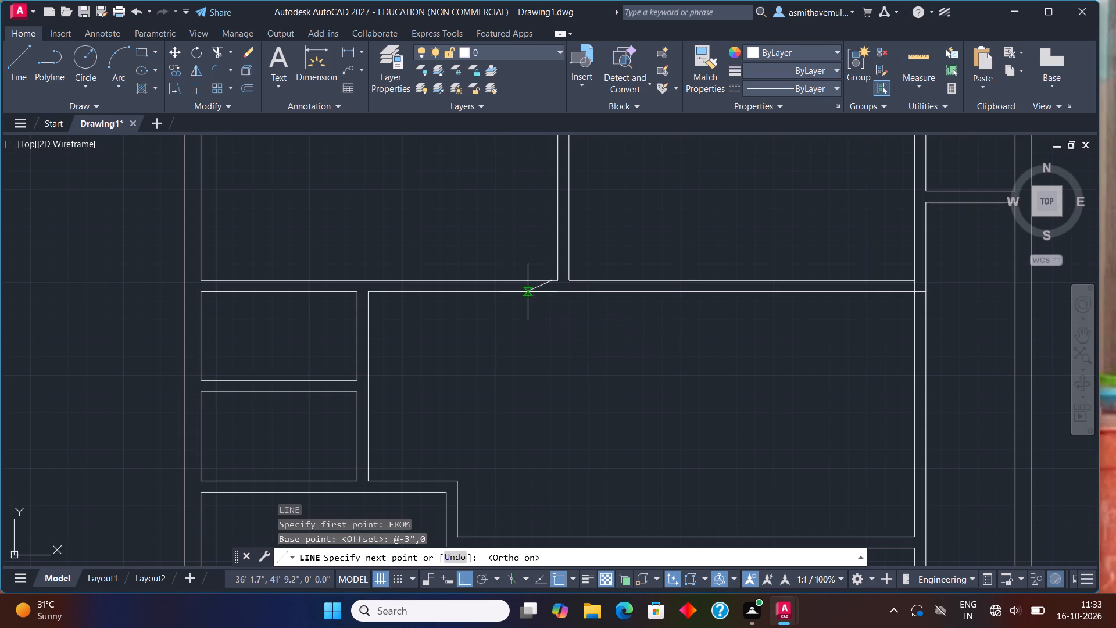
scroll(528, 290, up, 2)
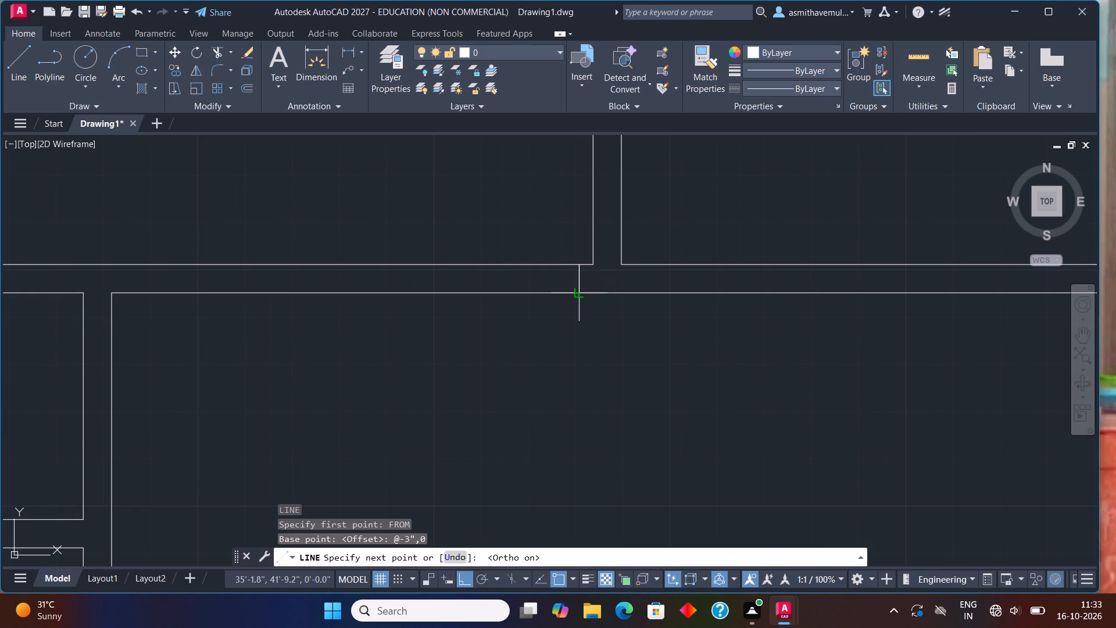
click(577, 289)
key(Escape)
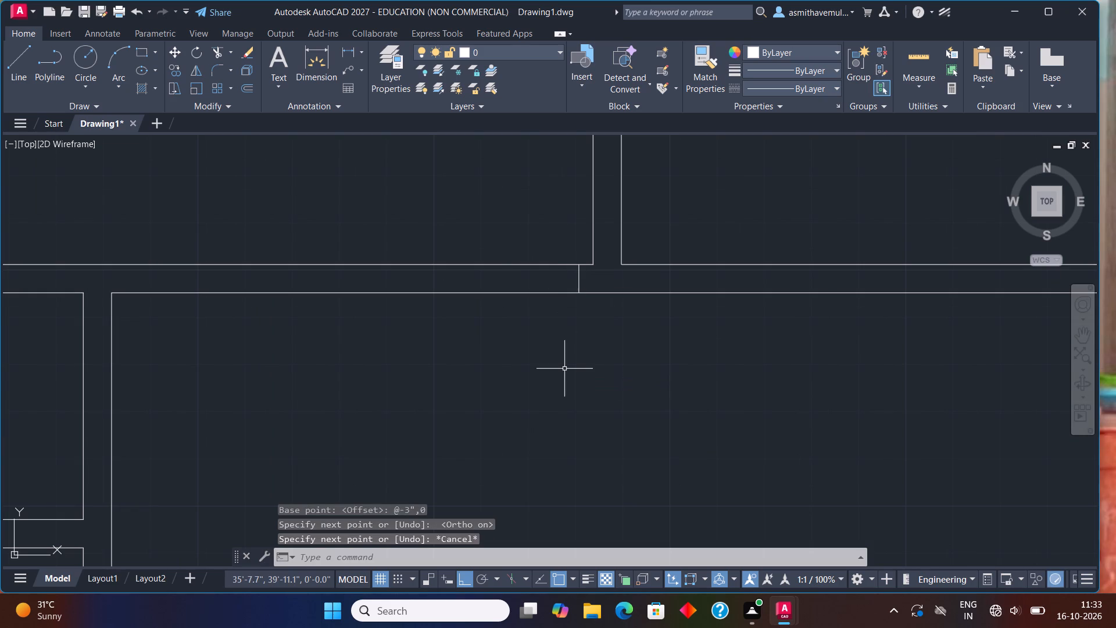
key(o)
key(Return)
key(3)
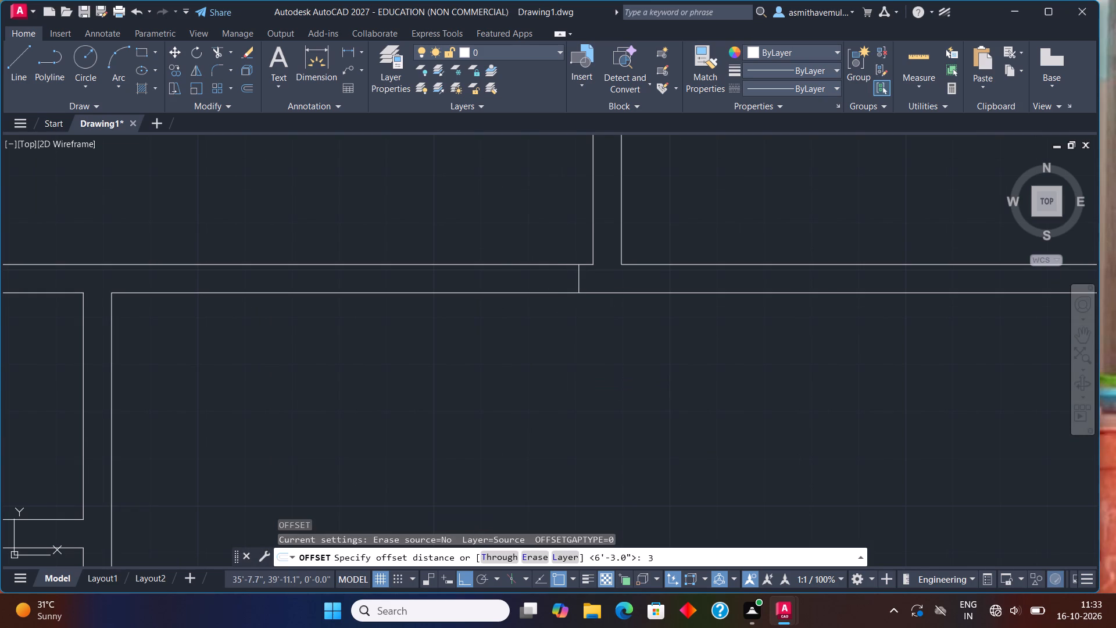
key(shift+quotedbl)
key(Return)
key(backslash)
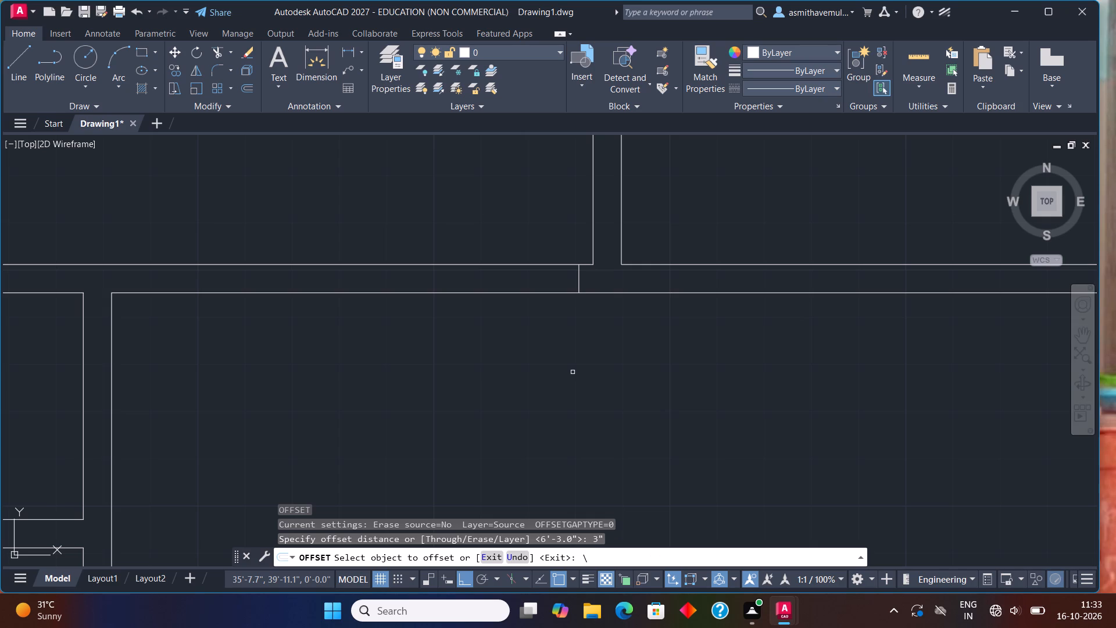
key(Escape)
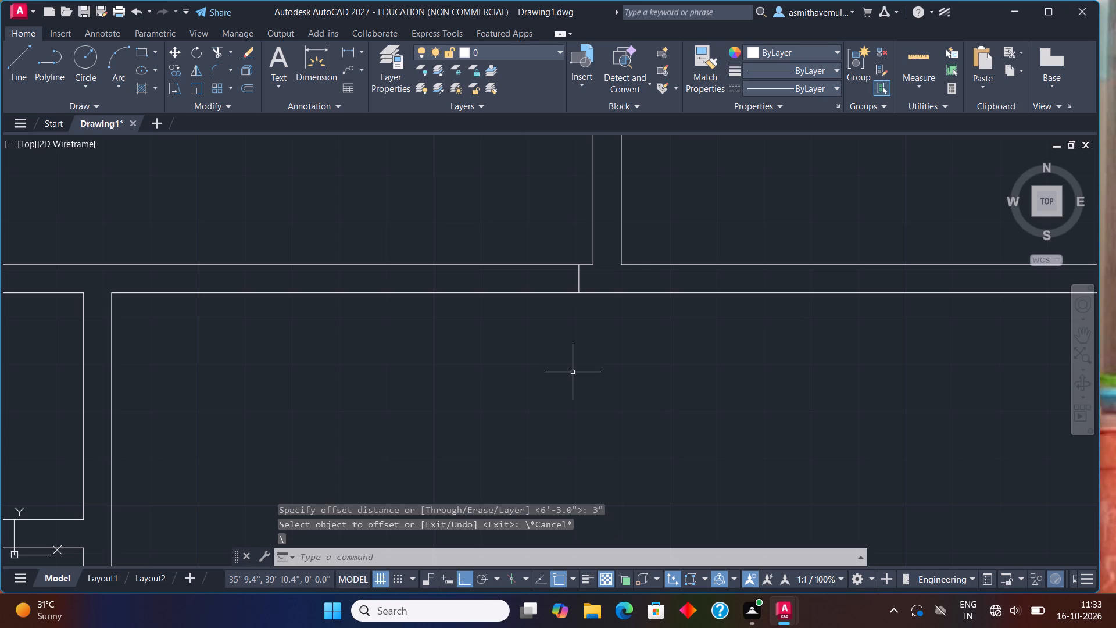
Offset the short line across the wall below the upper-left room 3" to the west.
key(o)
key(Return)
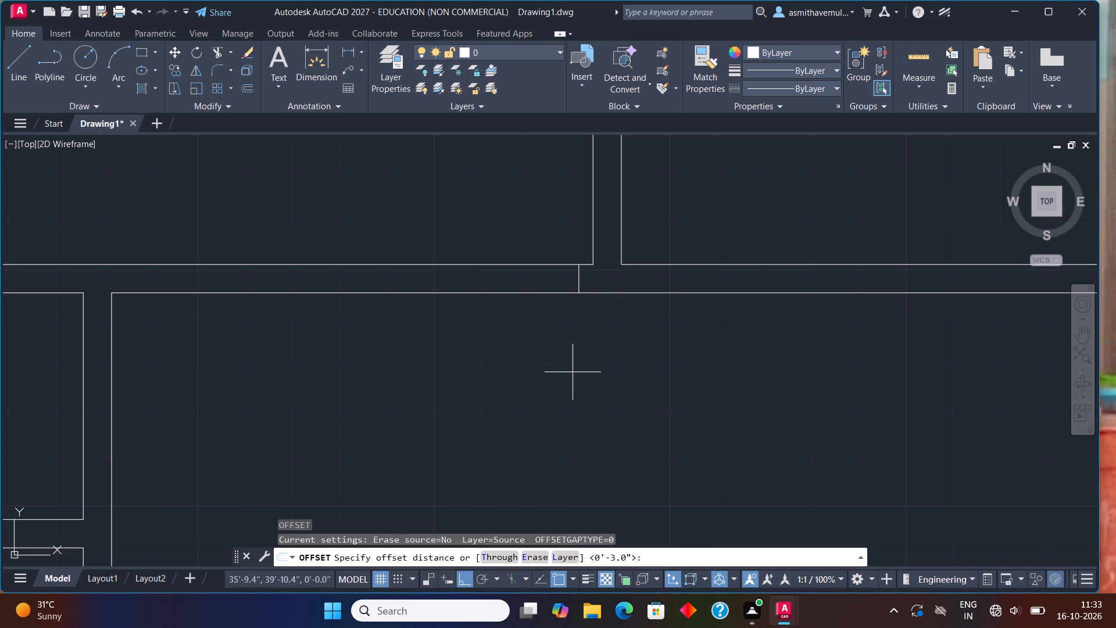
key(3)
key(shift+quotedbl)
key(Return)
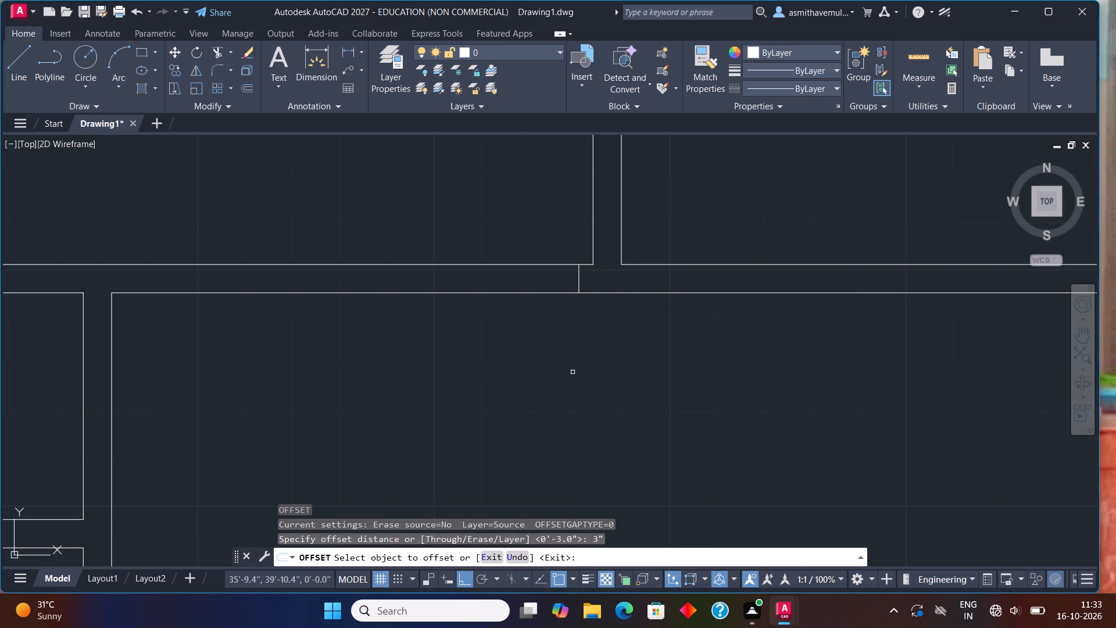
click(578, 279)
click(536, 283)
key(Escape)
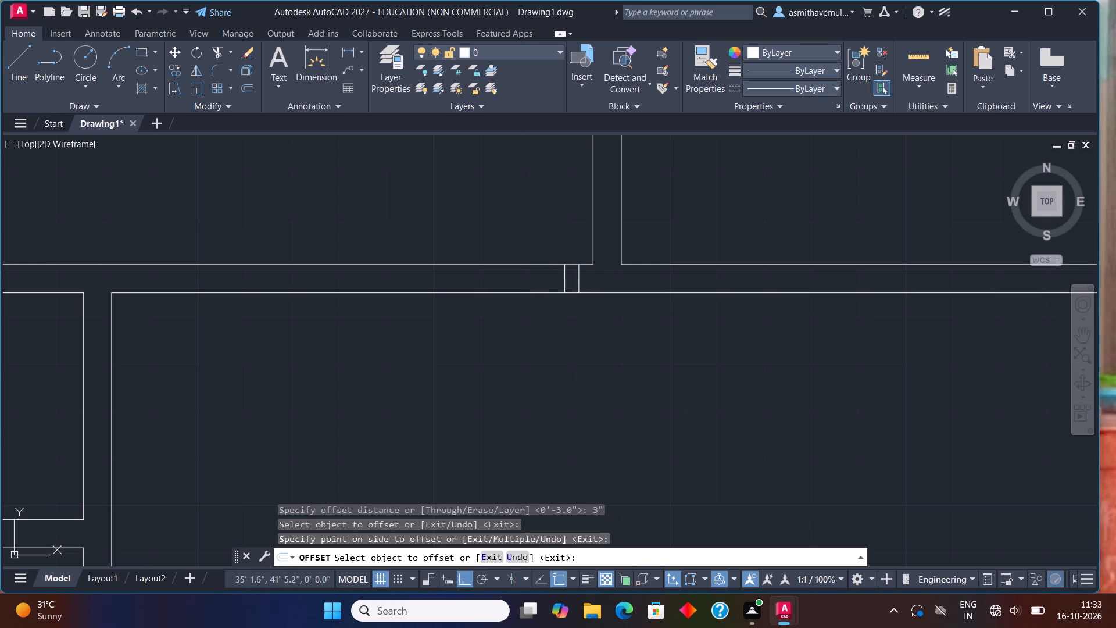
Offset the newly made short wall line 3' to the west to mark the opening's far side.
key(o)
key(Return)
text(3')
key(Return)
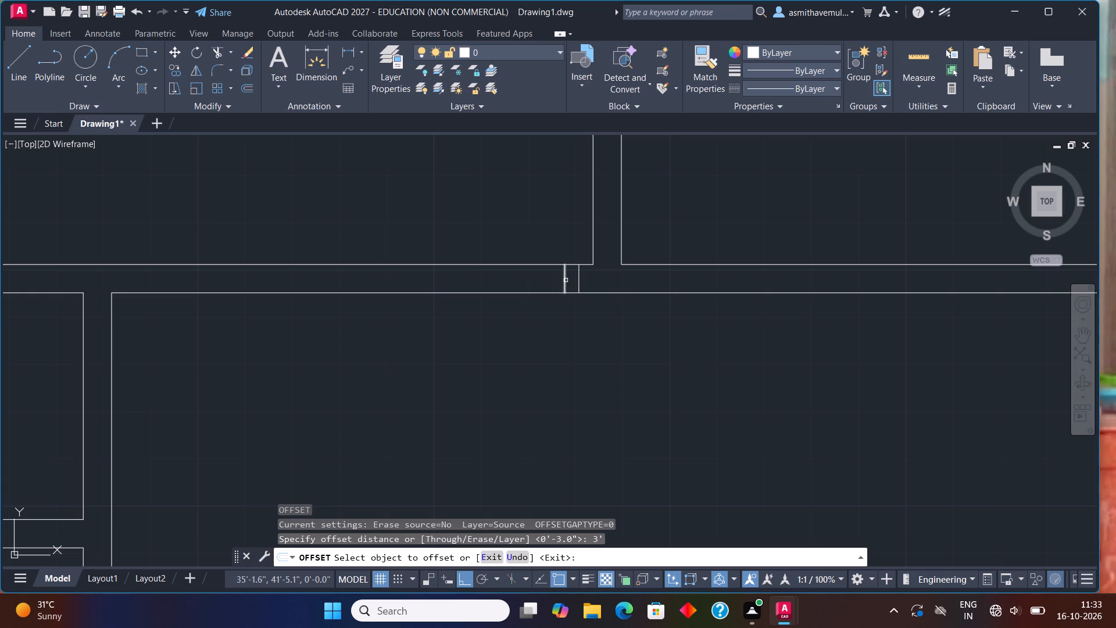
click(566, 280)
click(446, 282)
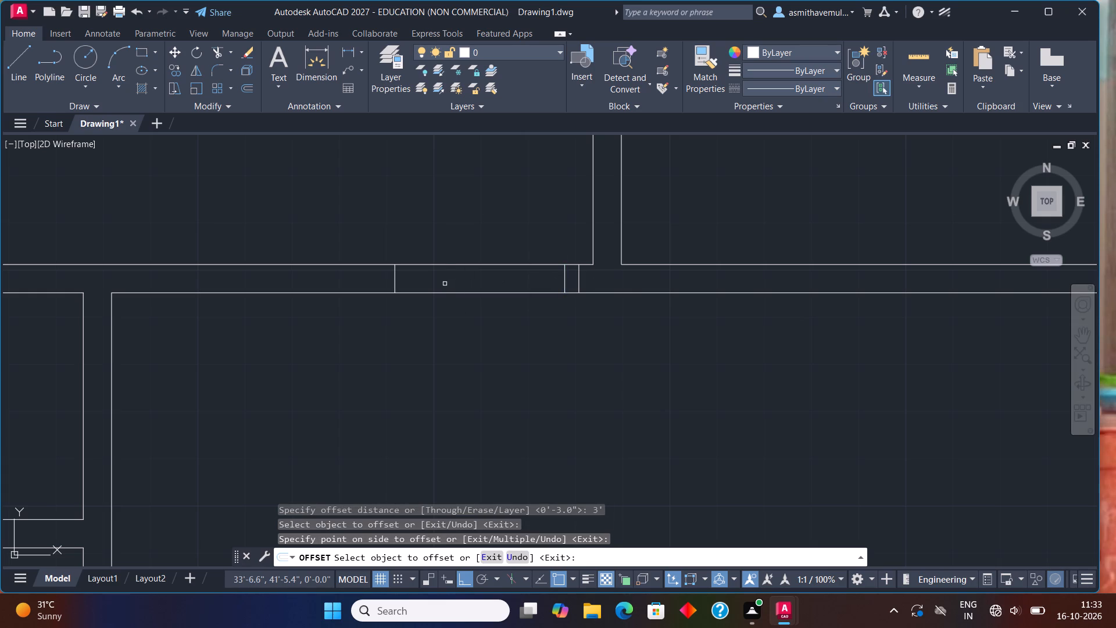
Offset the line at the opening's far west side 3" to the west.
key(Escape)
key(o)
key(Return)
key(3)
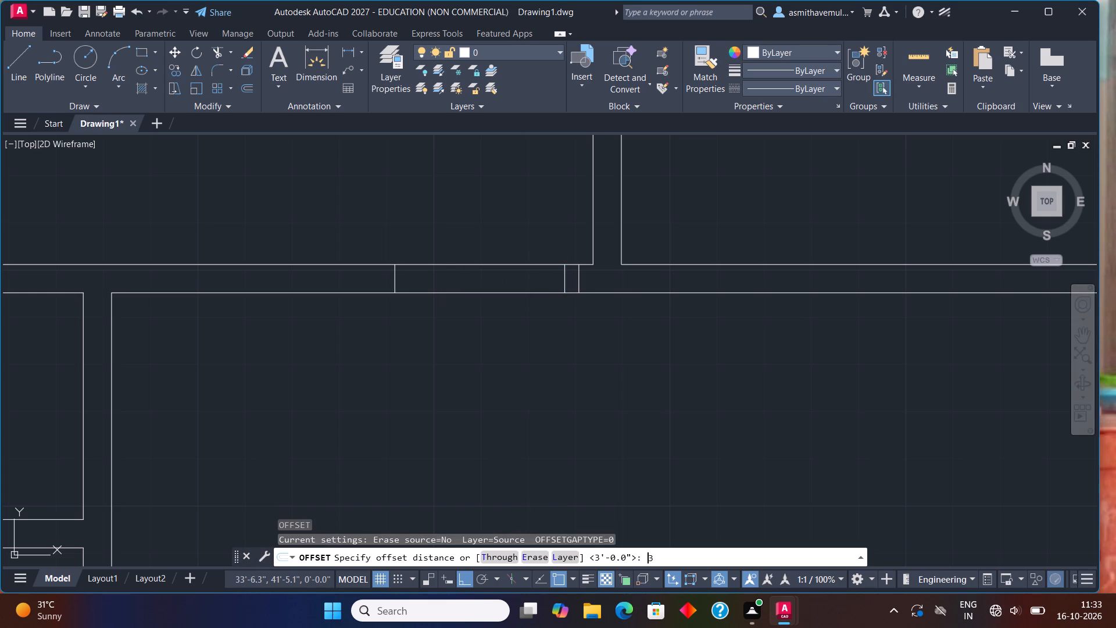
key(shift+quotedbl)
key(Return)
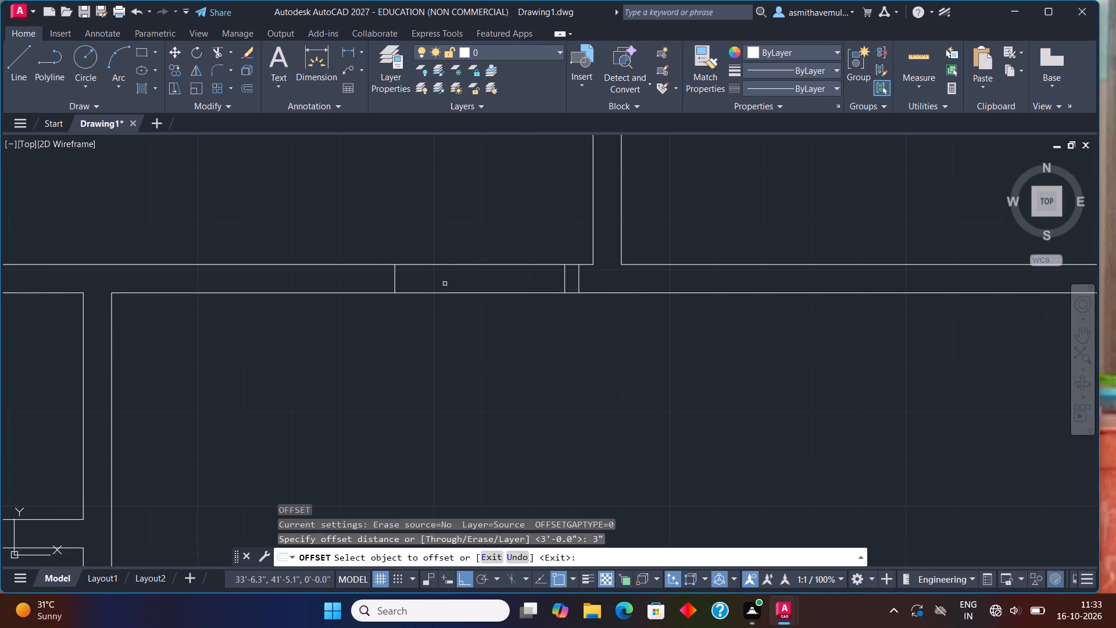
click(395, 273)
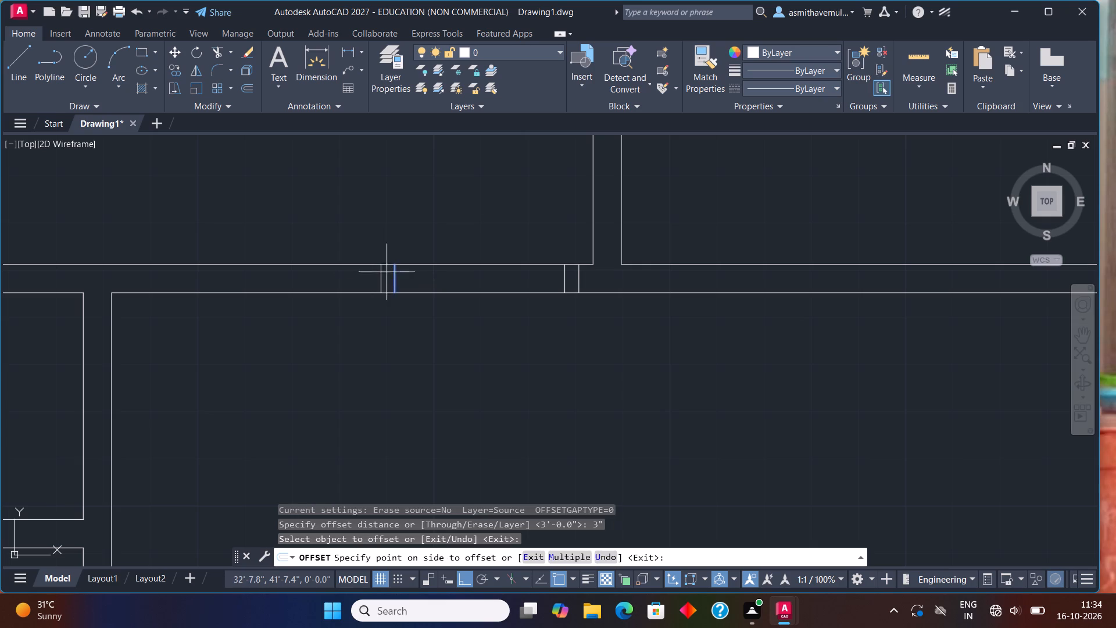
click(330, 283)
key(Escape)
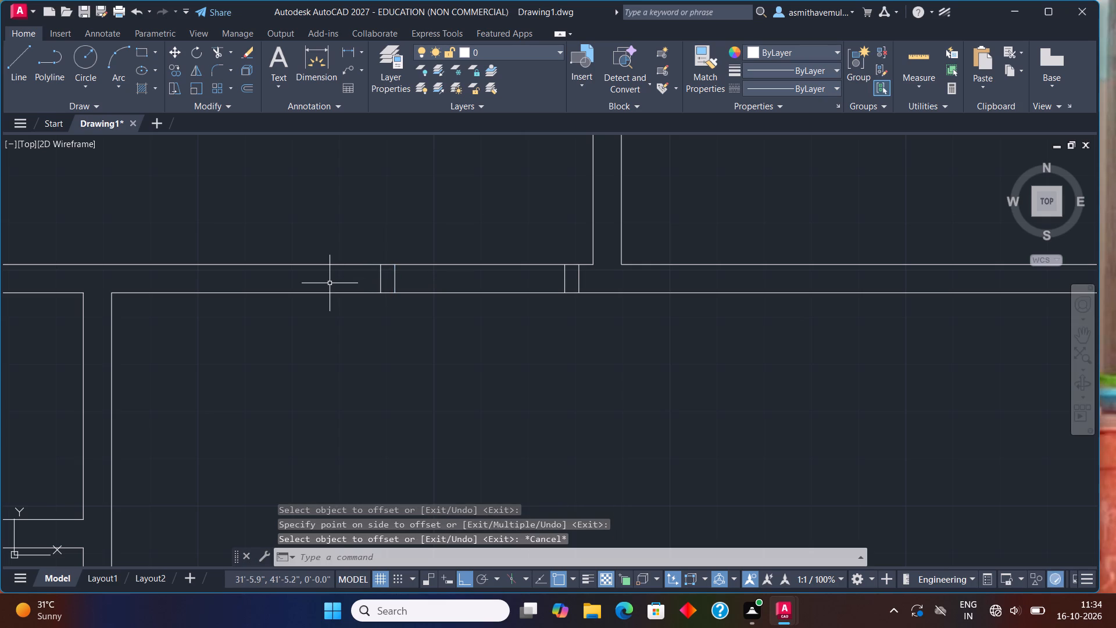
Trim both wall lines between the two jambs below the upper-left room to clear the 3' opening.
text(TRIM)
key(Return)
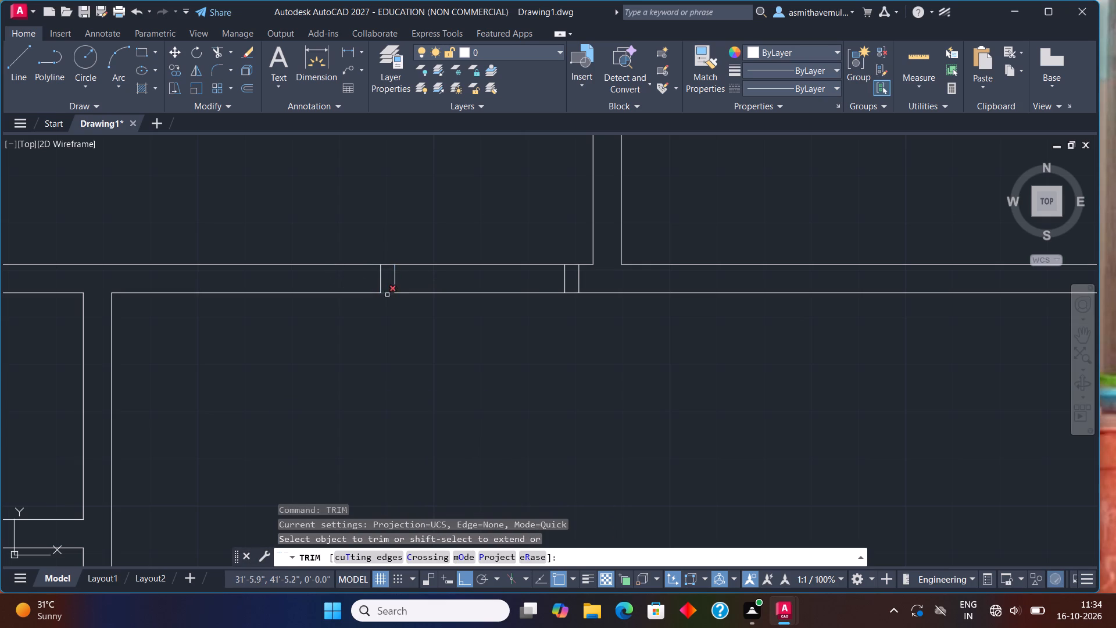
drag(438, 317, 428, 239)
scroll(428, 239, down, 2)
middle_drag(426, 238, 393, 302)
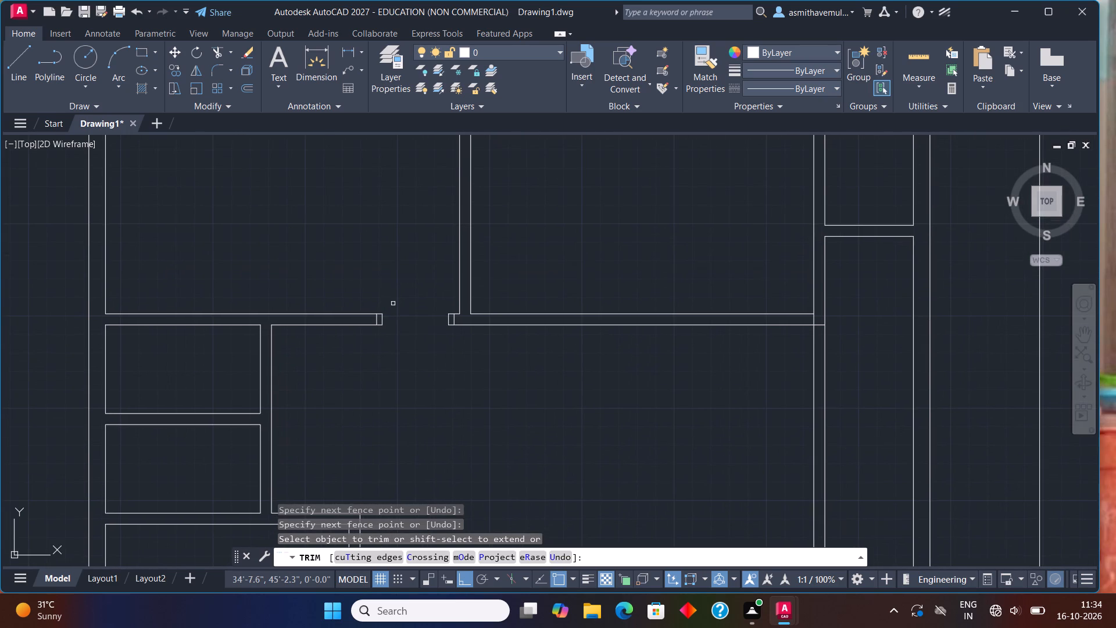
key(Escape)
Draw a door leaf rectangle 3" long by 3' wide from the east jamb's upper inner corner, extending up into the upper-left room.
text(REC)
key(Return)
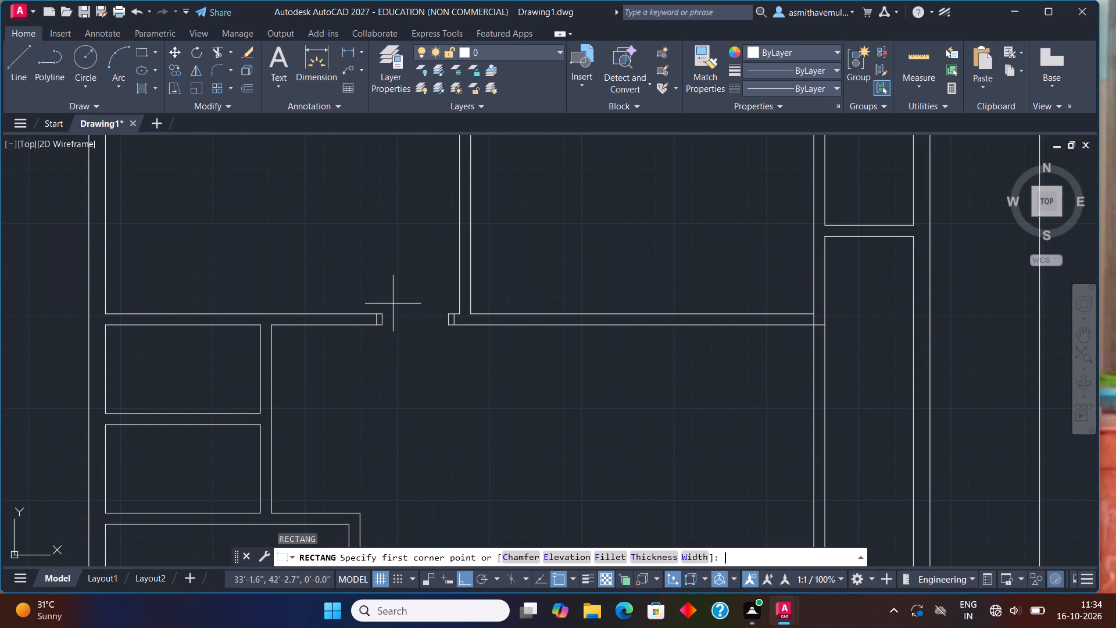
scroll(414, 304, up, 1)
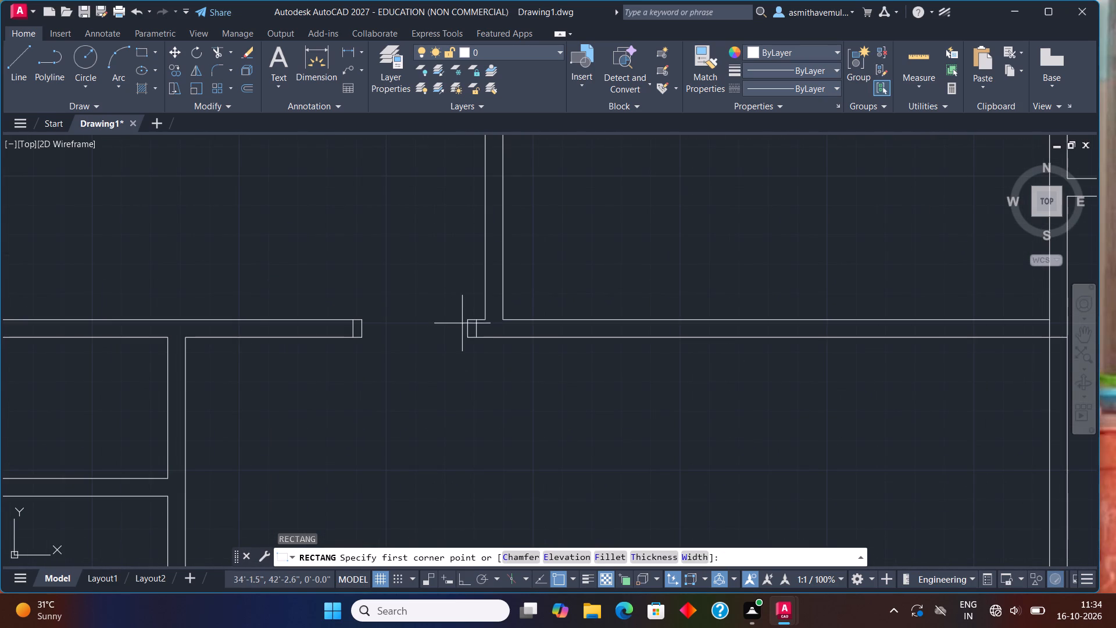
click(464, 322)
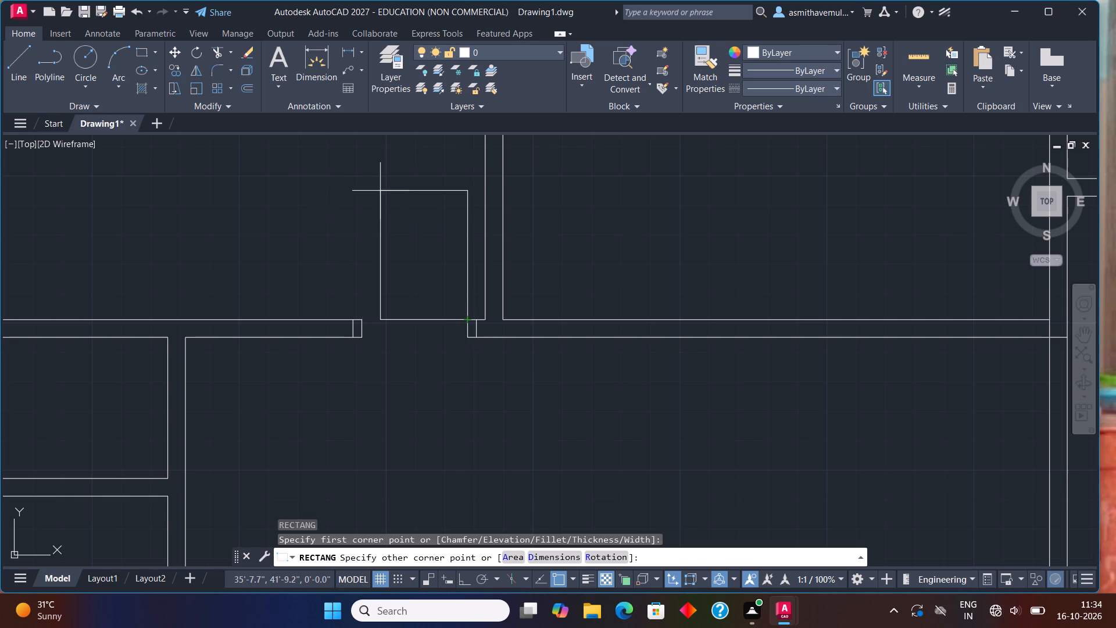
key(d)
key(Return)
key(3)
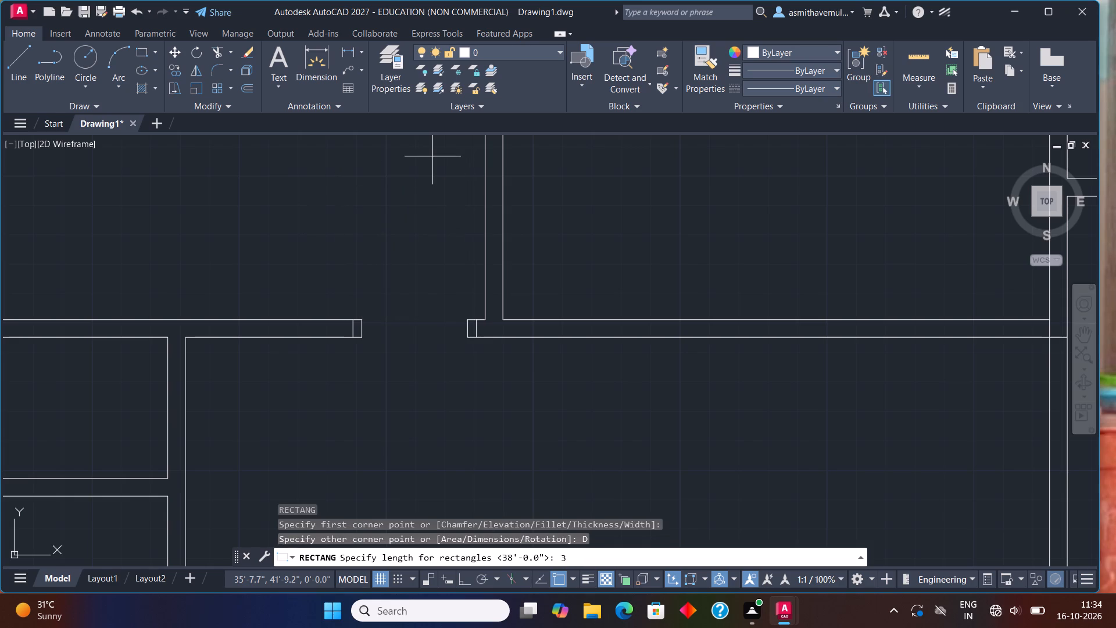
key(shift+quotedbl)
key(Return)
text(3')
key(Return)
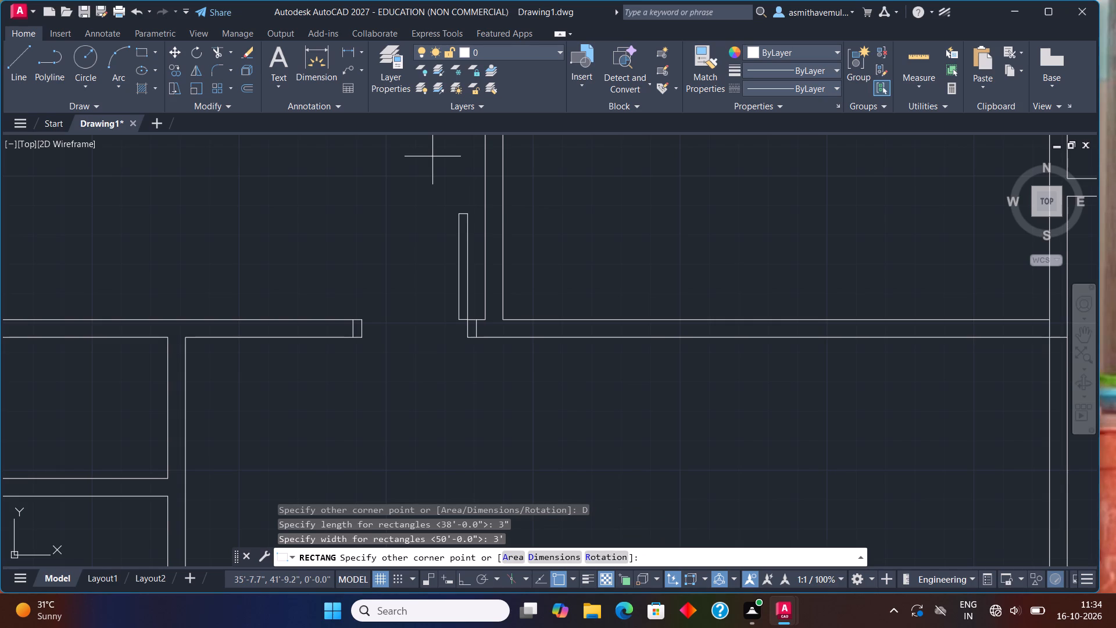
click(432, 248)
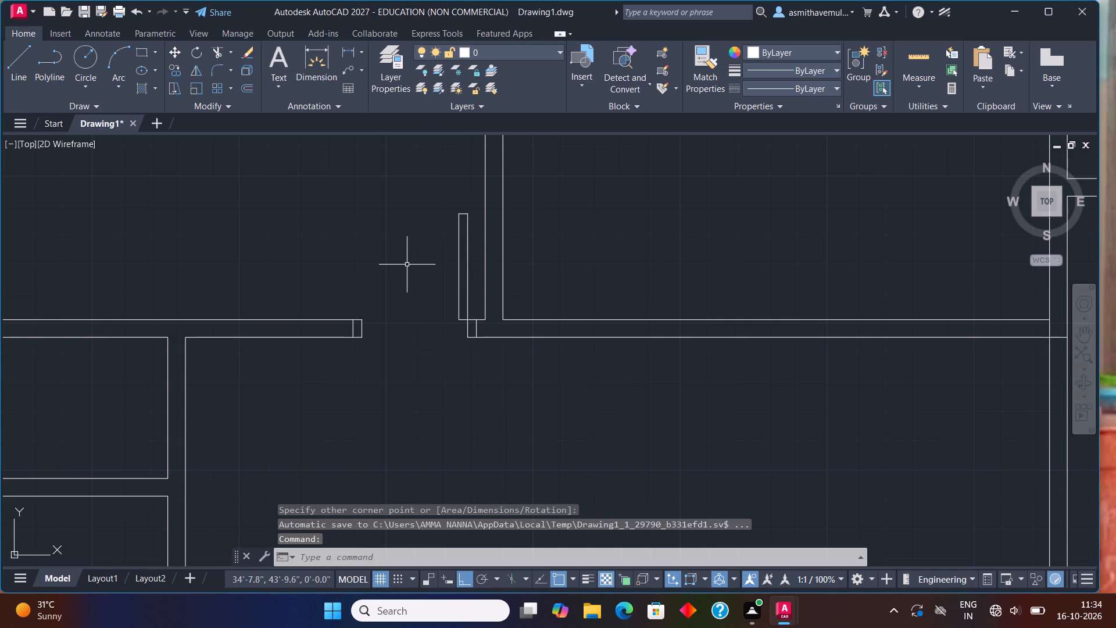
Draw a three-point door swing arc from the leaf's top-right corner through its top-left corner to the west jamb's upper corner.
click(406, 265)
click(392, 287)
text(ARC)
key(Return)
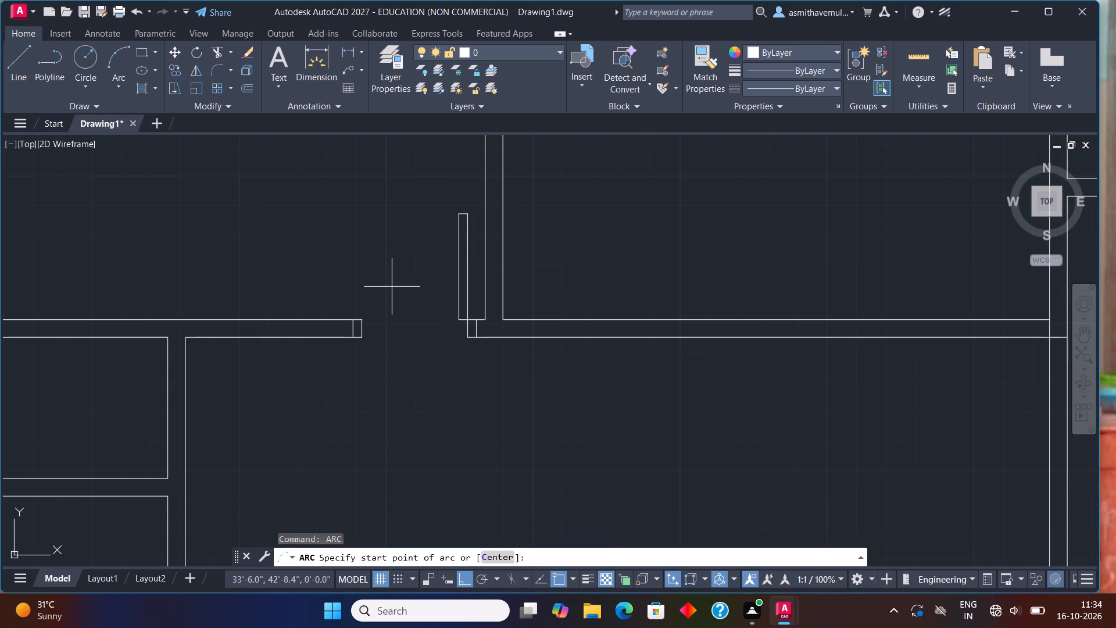
click(469, 216)
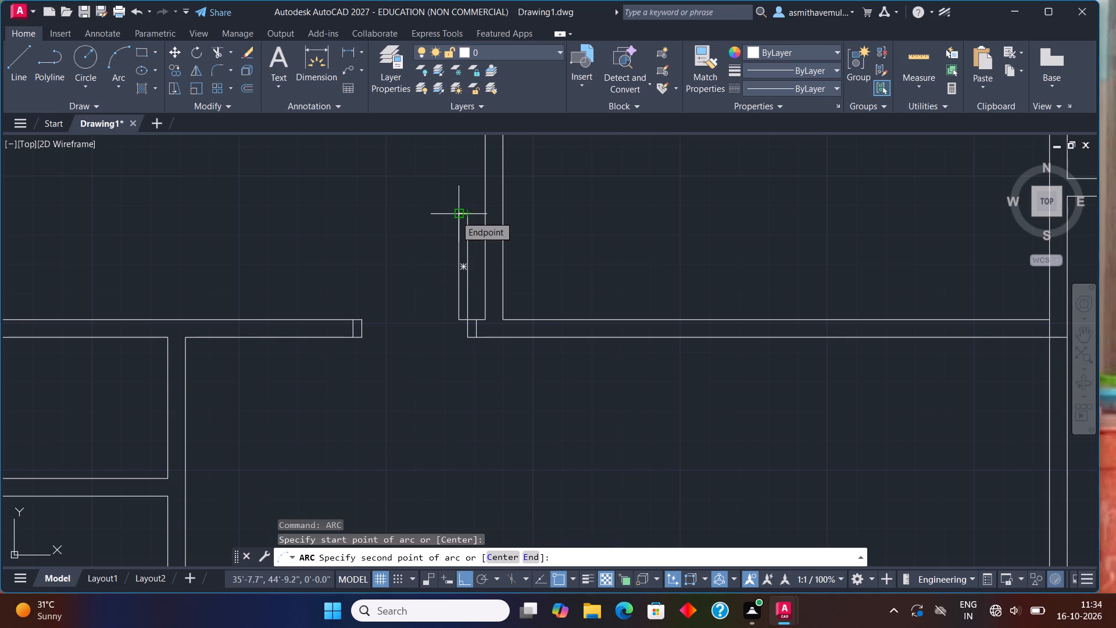
click(456, 216)
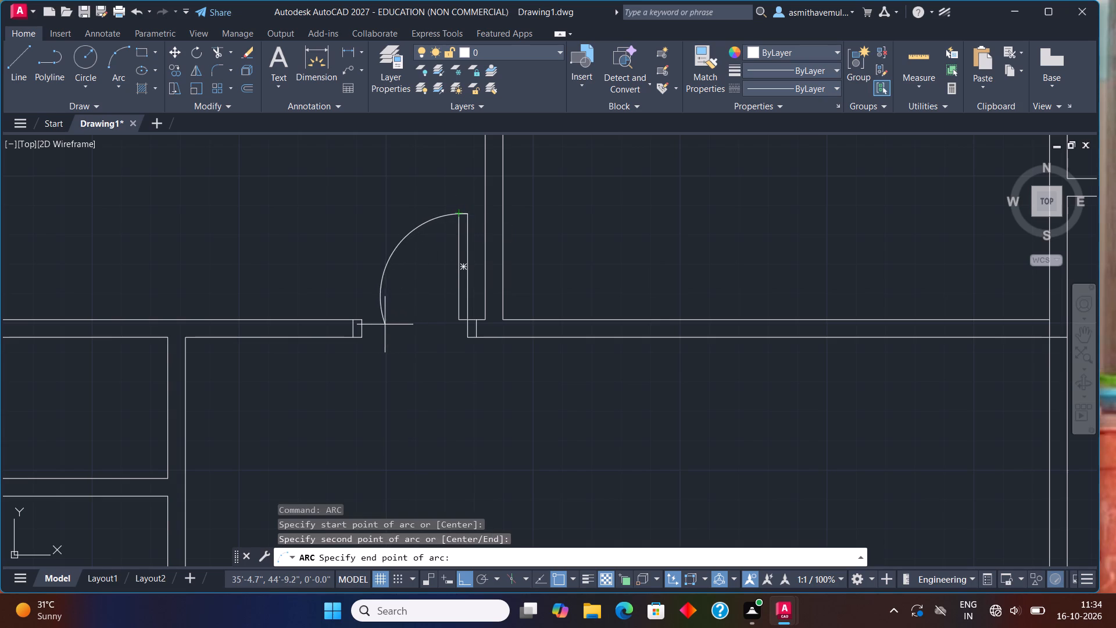
click(360, 319)
Draw a line straight across the wall below the room east of the door, starting 3" east of that room's lower-left inner corner.
scroll(503, 363, down, 1)
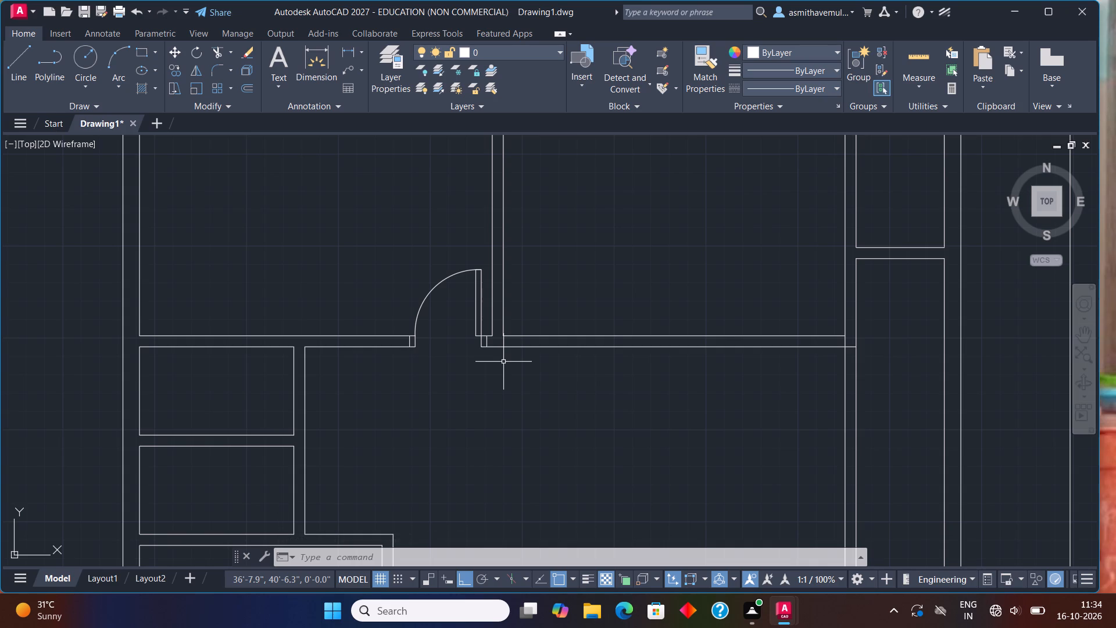
key(l)
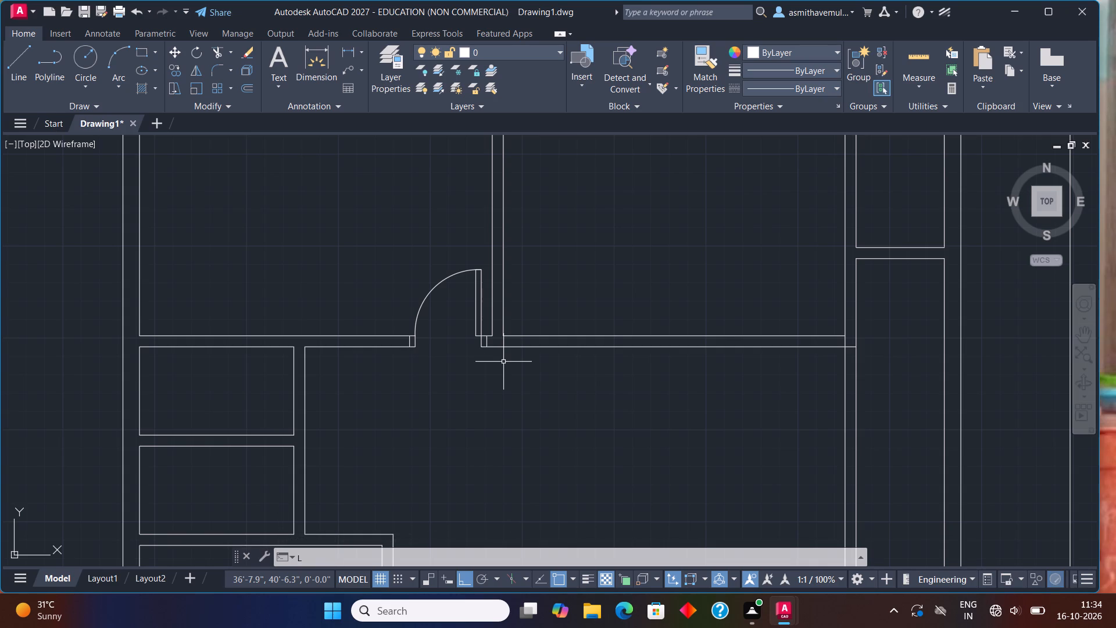
key(Return)
text(FROM)
key(Return)
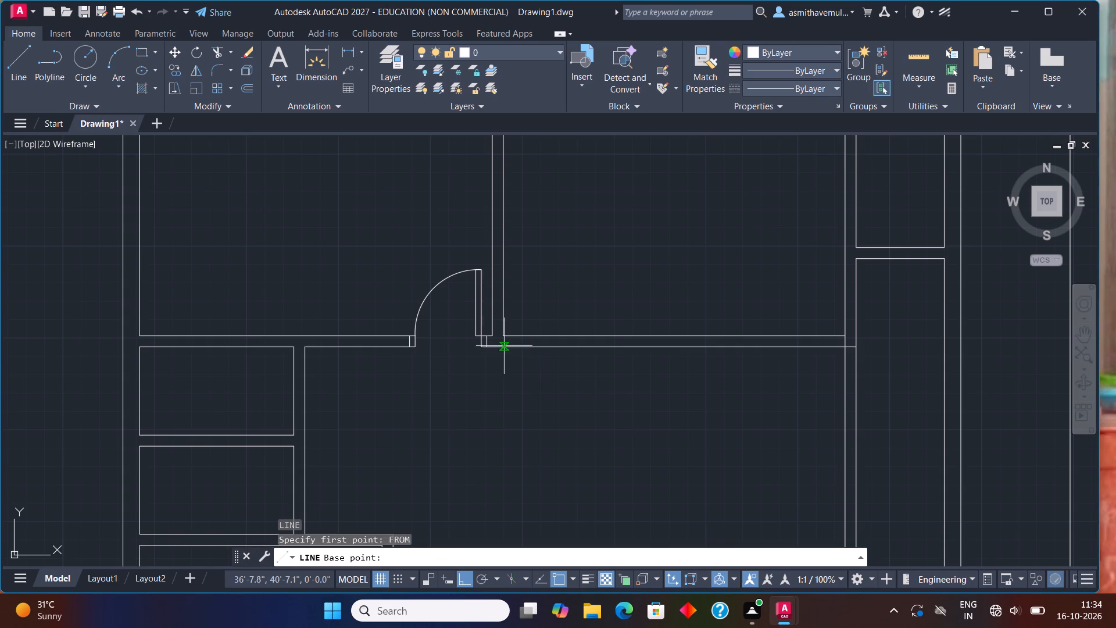
click(504, 337)
key(shift+at)
key(3)
text(",0)
key(Return)
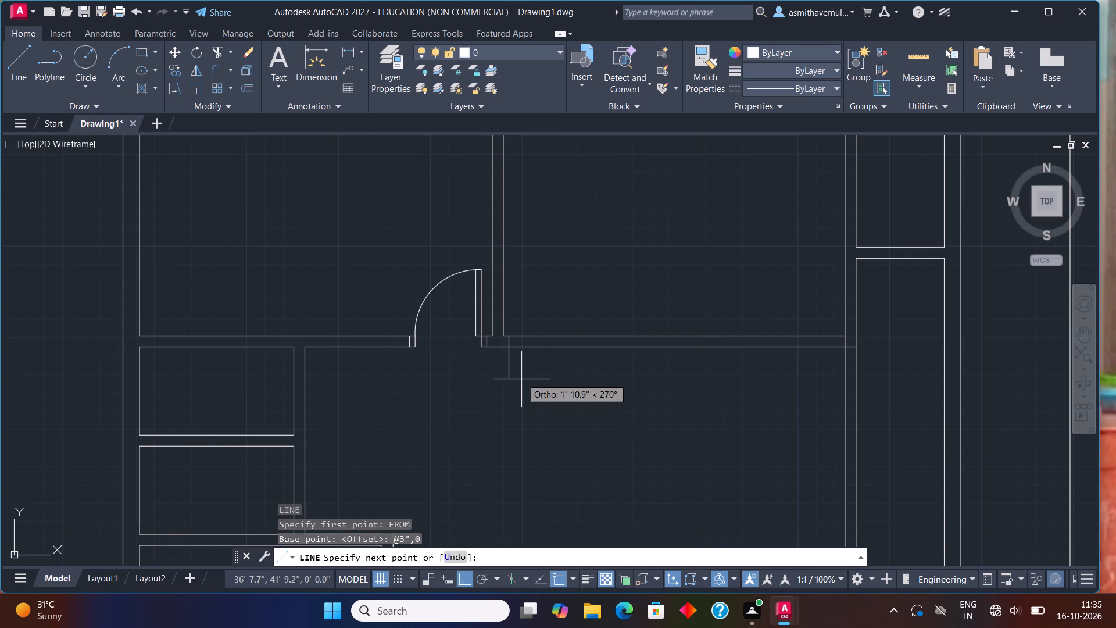
click(505, 352)
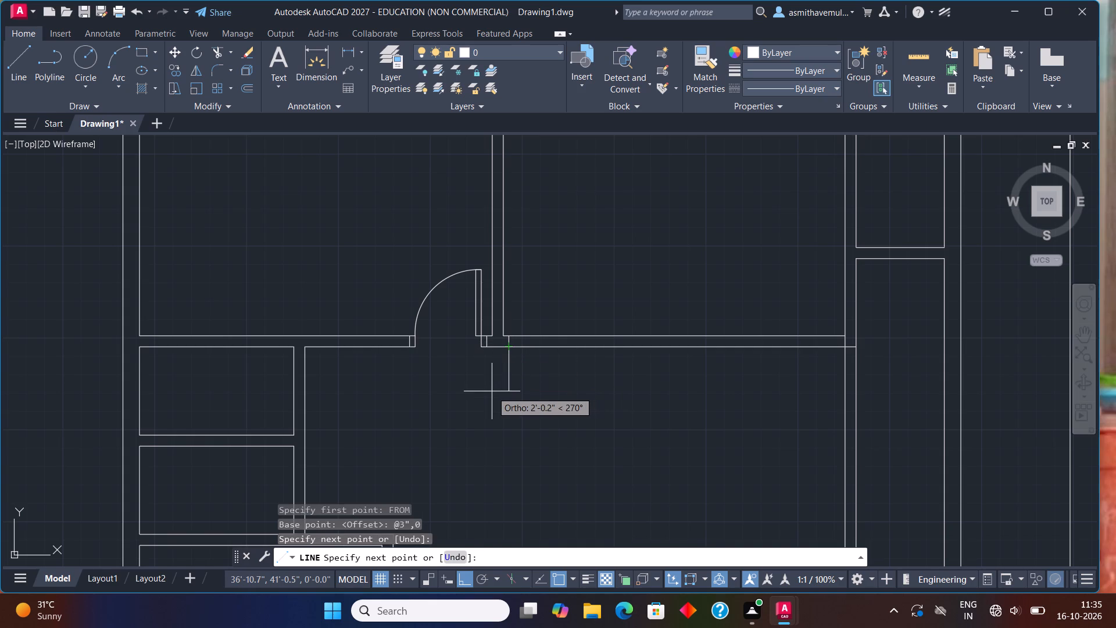
key(Escape)
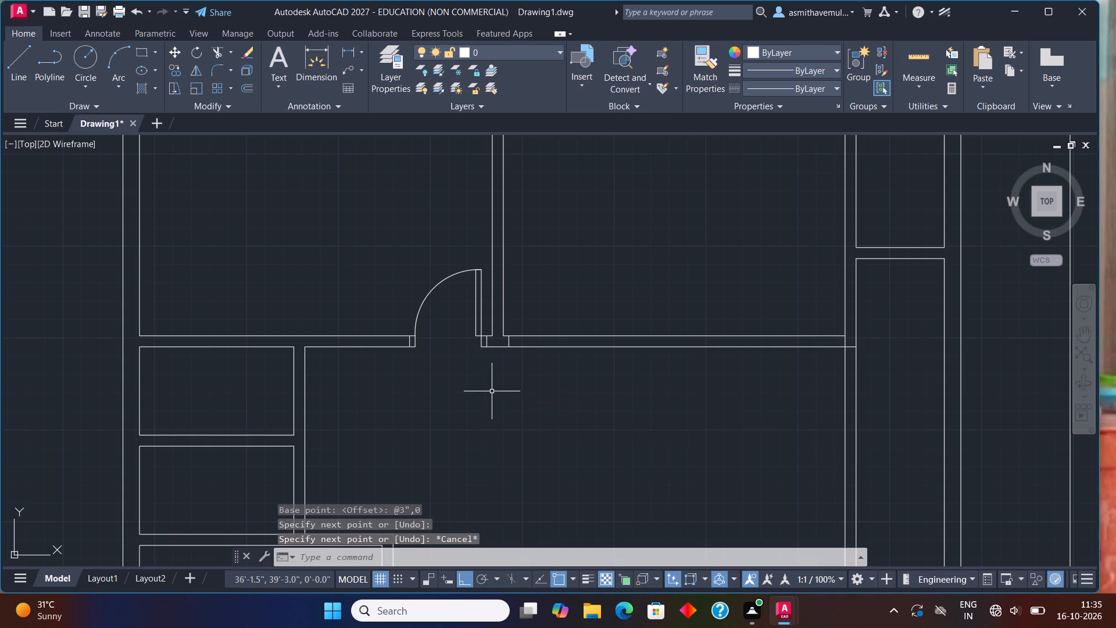
Offset the new short line across the wall 3" to the east.
key(o)
key(Return)
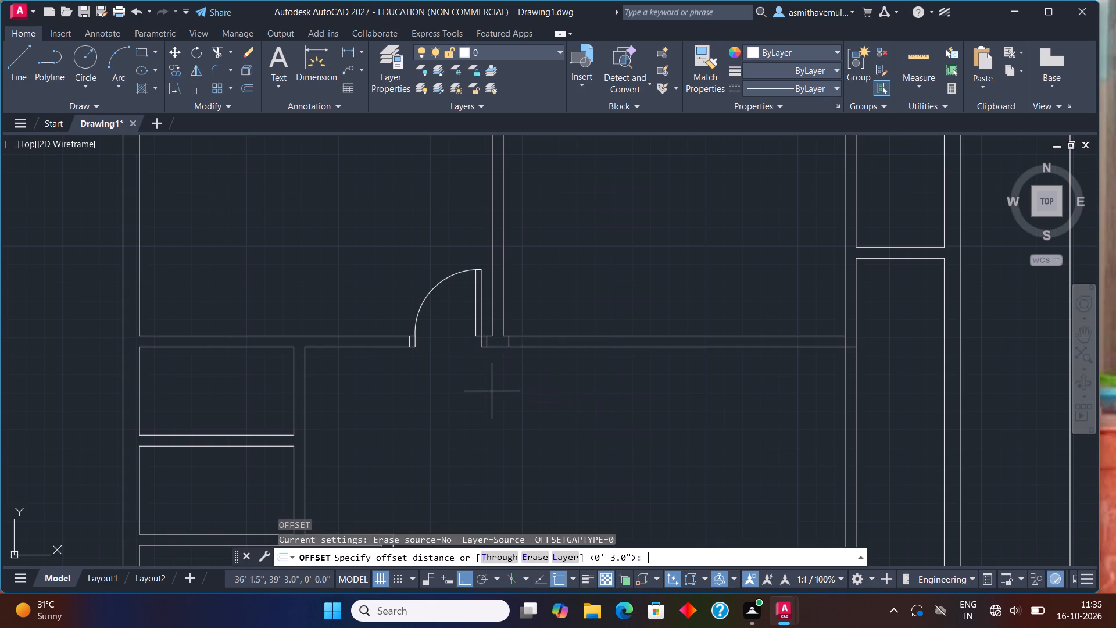
key(3)
key(shift+quotedbl)
key(Return)
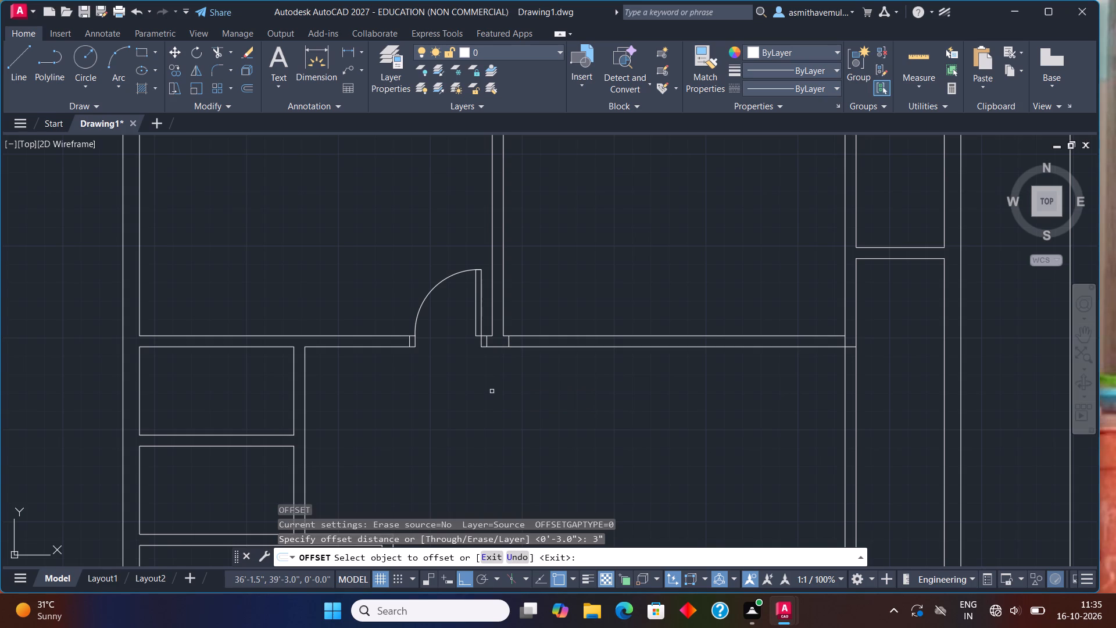
scroll(567, 387, up, 2)
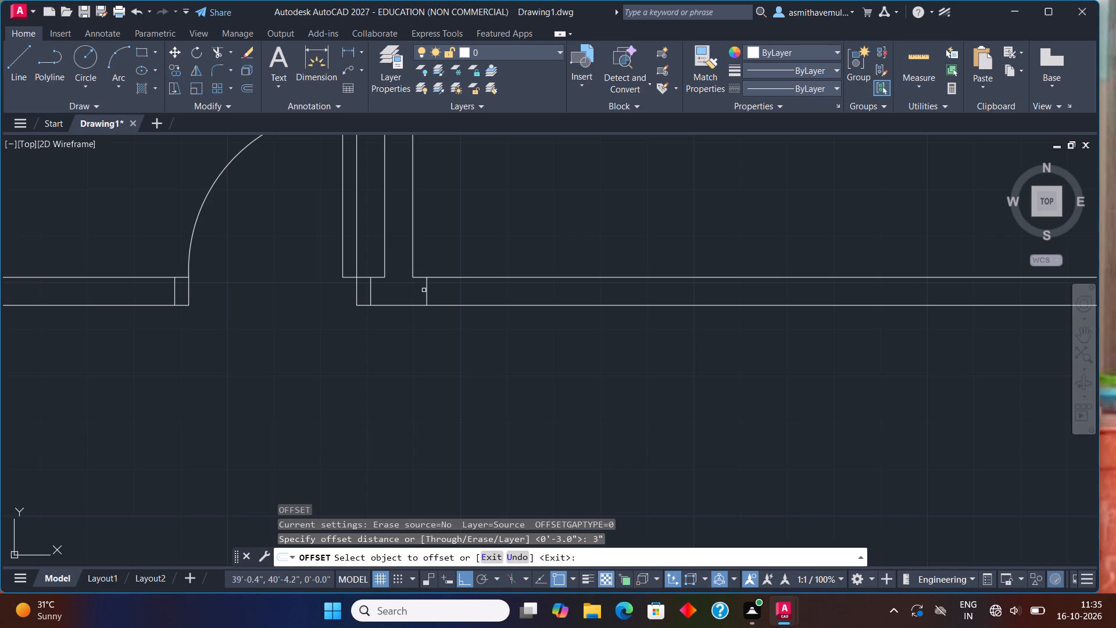
click(427, 290)
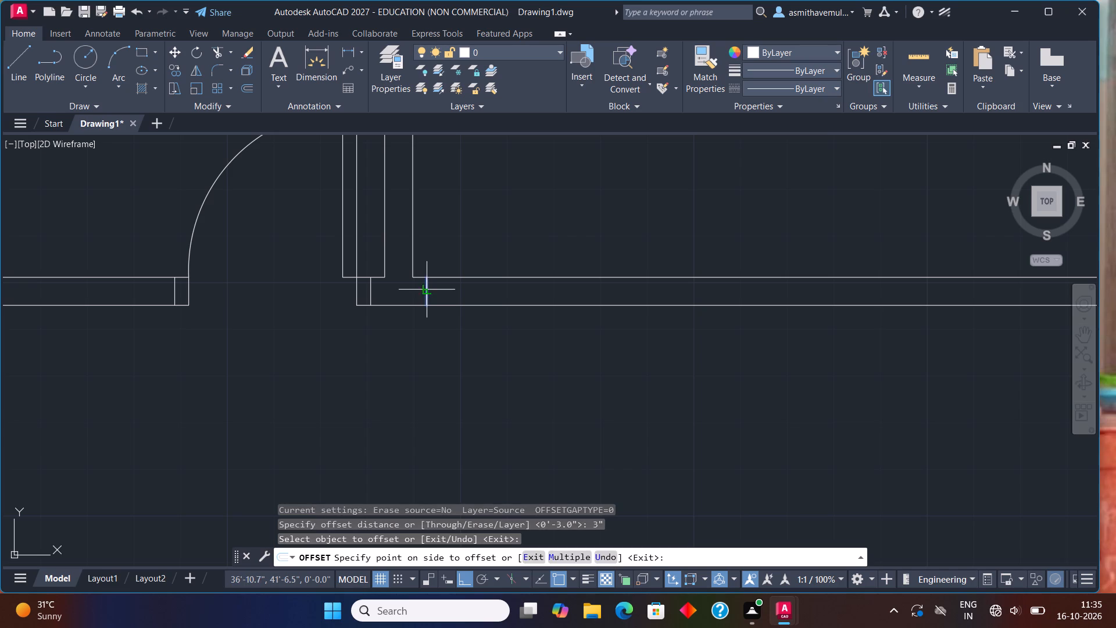
click(448, 292)
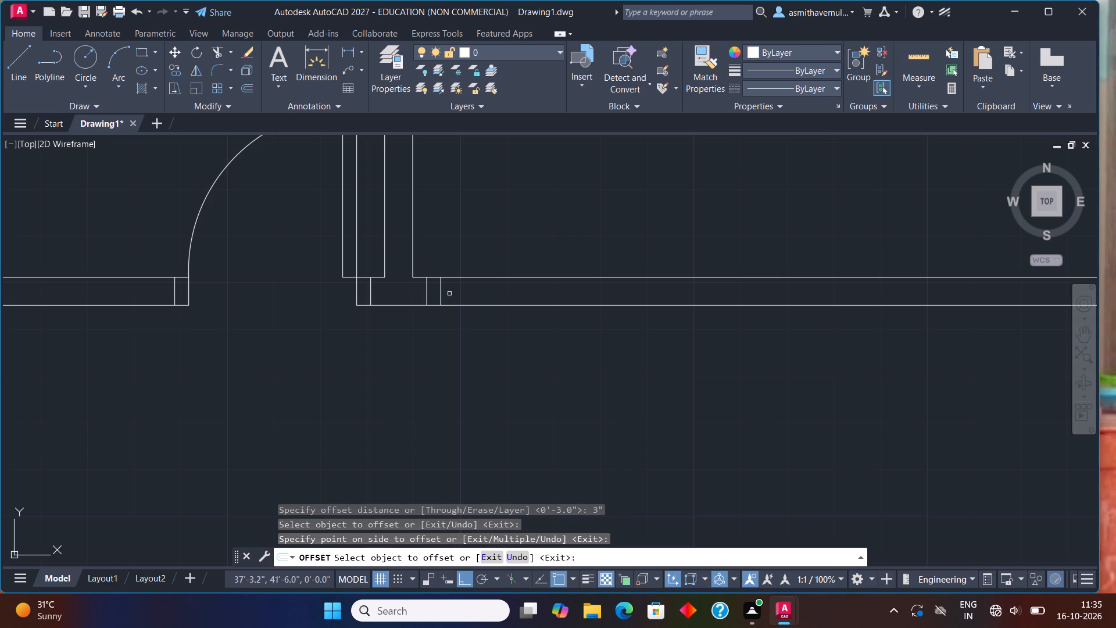
key(Escape)
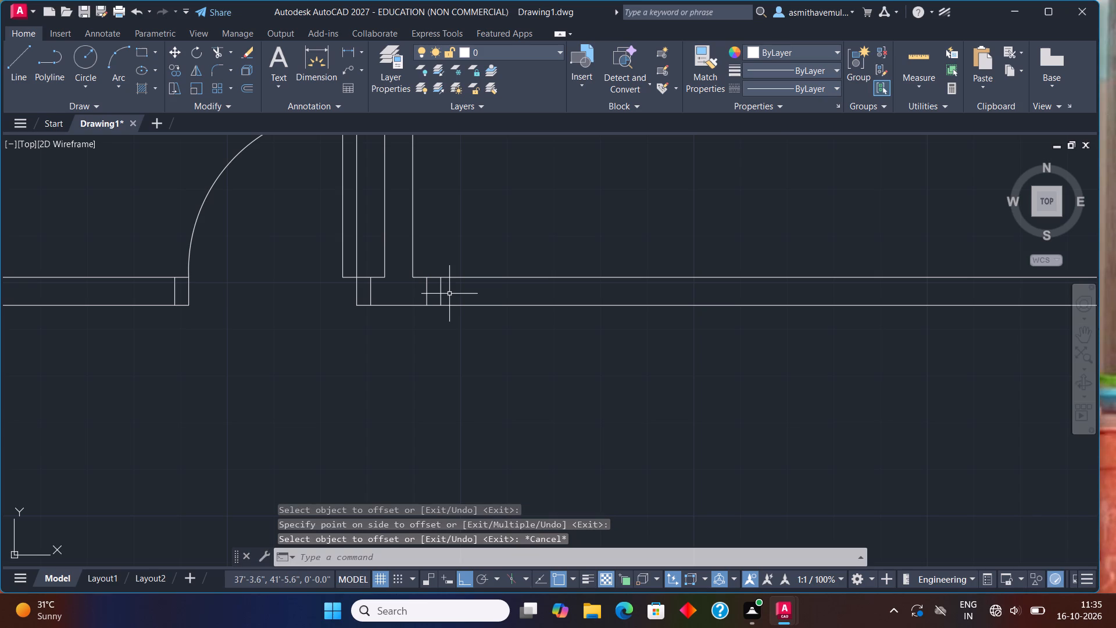
Offset the newly made short wall line 3' to the east to mark the second opening's far side.
key(o)
key(Return)
text(3')
key(Return)
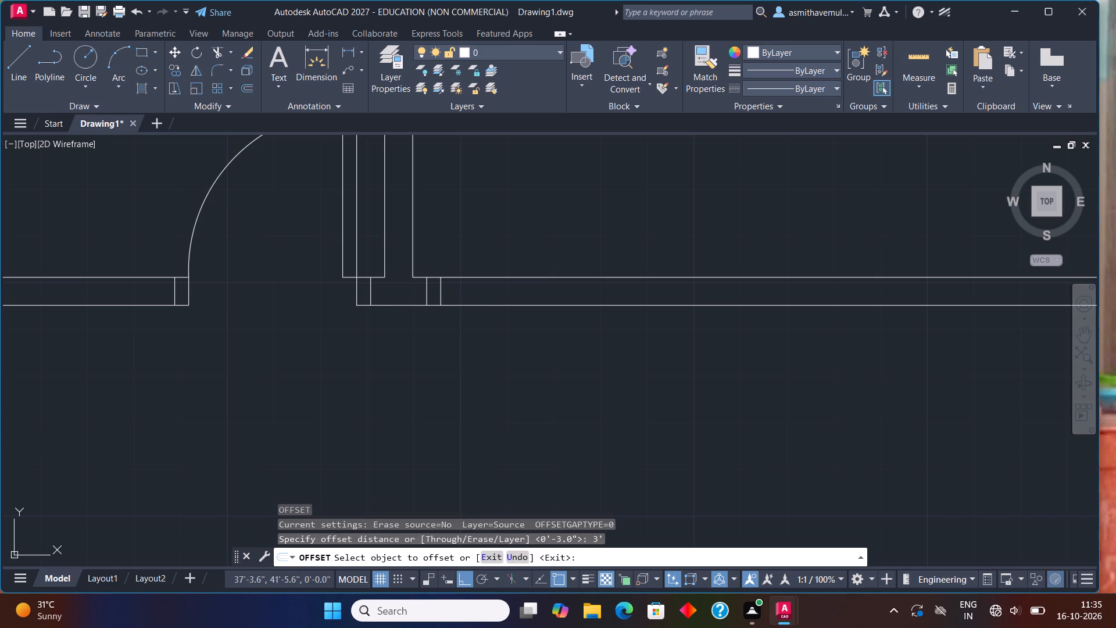
click(442, 290)
click(478, 291)
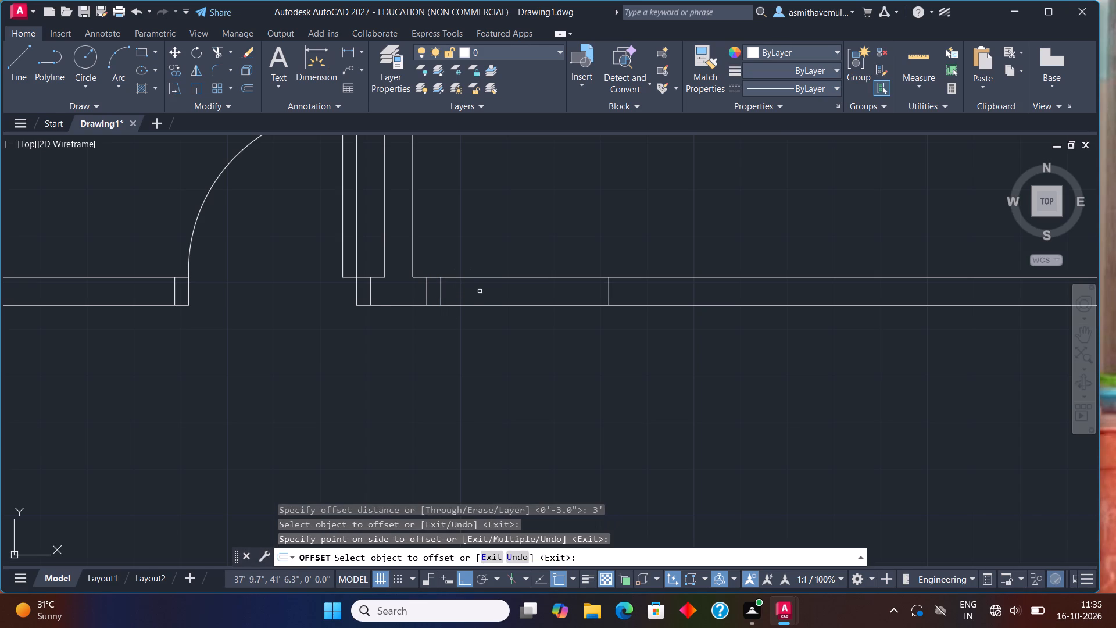
key(Escape)
Offset the second opening's far-side line 3" to the east.
key(o)
key(Return)
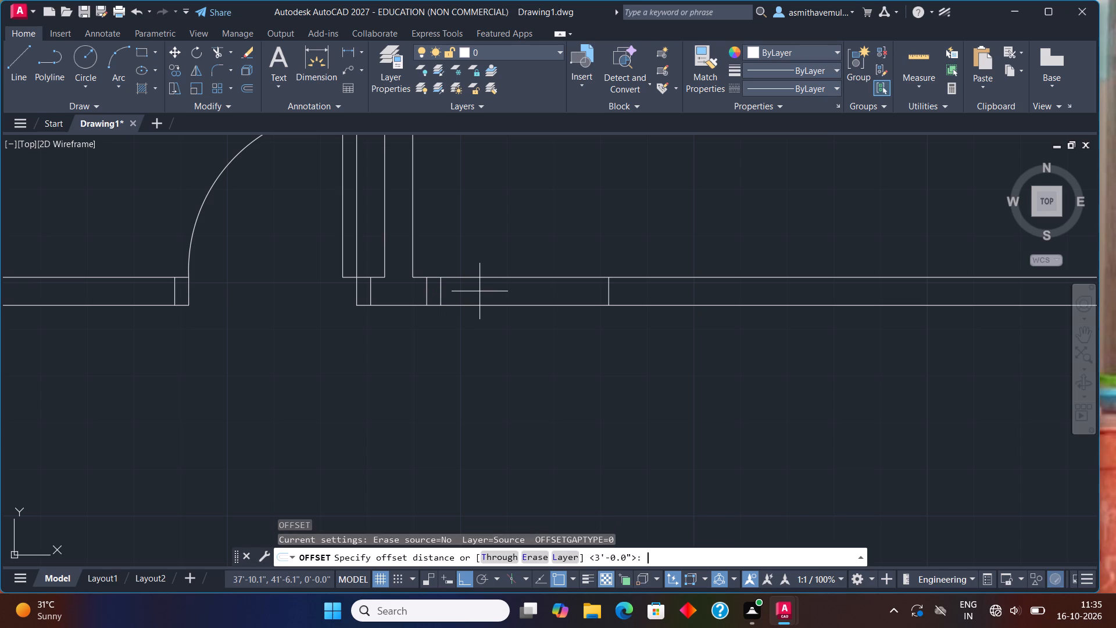
key(3)
key(shift+quotedbl)
key(Return)
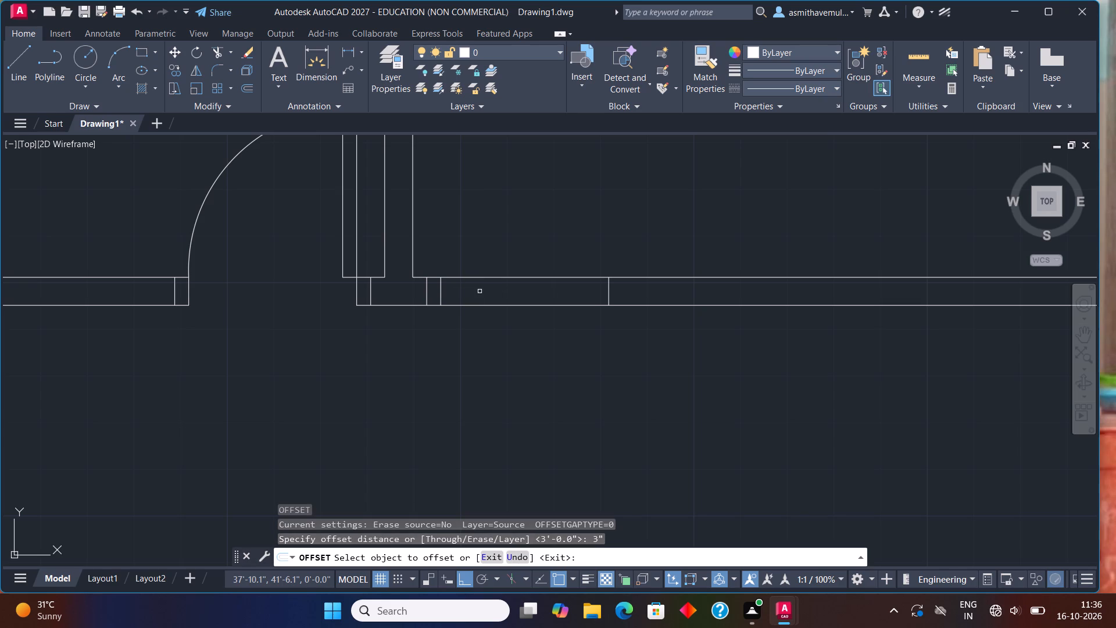
click(607, 294)
click(652, 291)
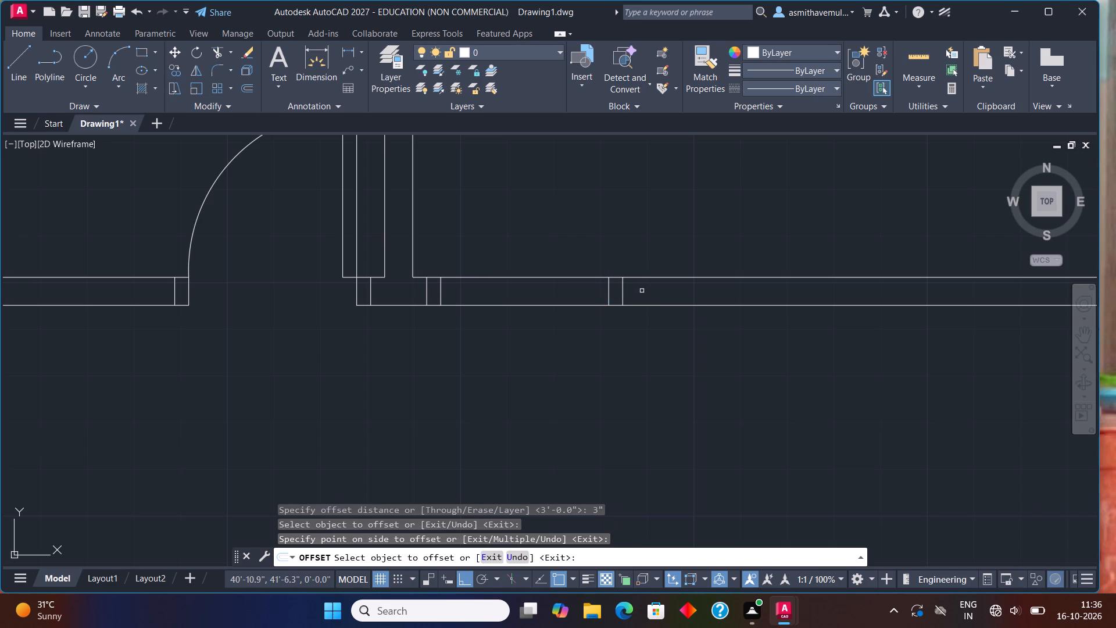
Trim both wall lines between the second opening's inner jamb lines to clear the 3' doorway.
key(Escape)
text(TRIM)
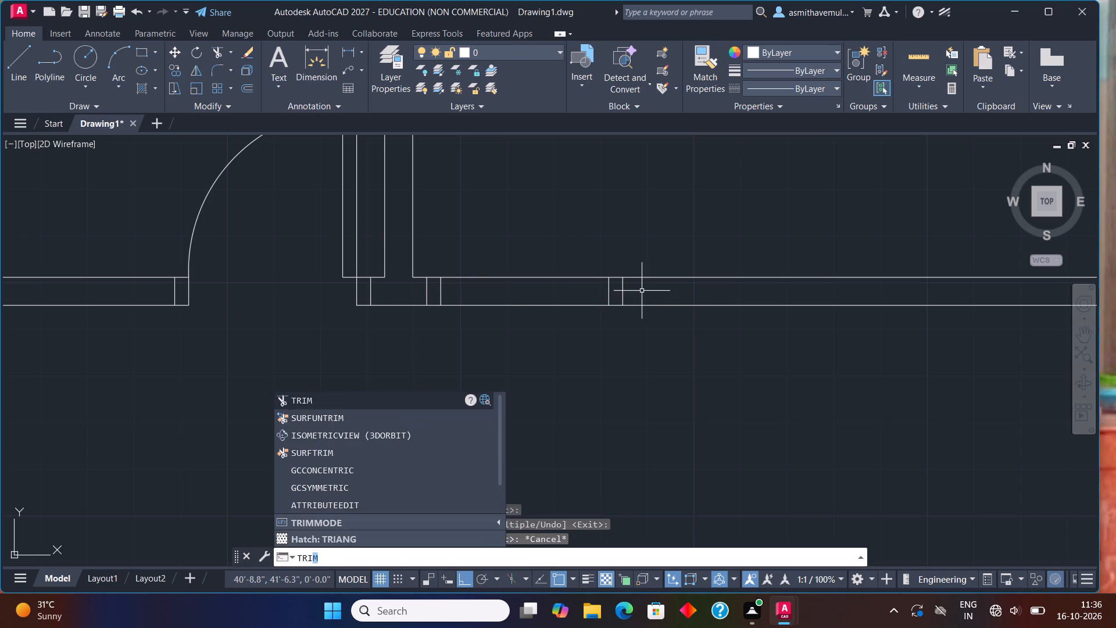
key(Return)
drag(546, 323, 530, 227)
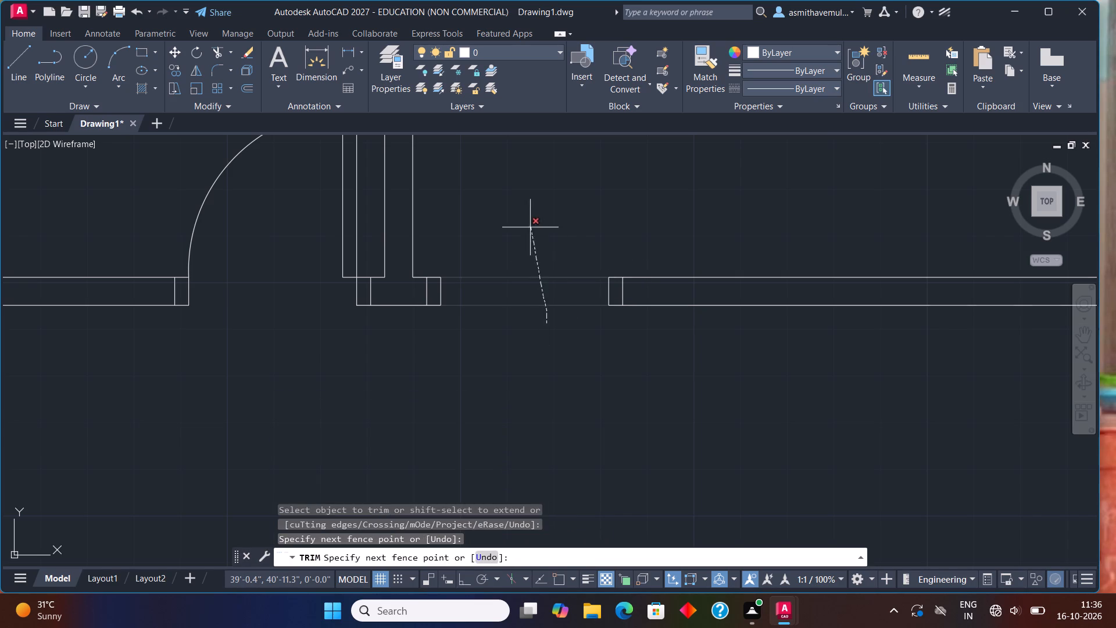
scroll(530, 227, down, 1)
middle_drag(530, 227, 526, 333)
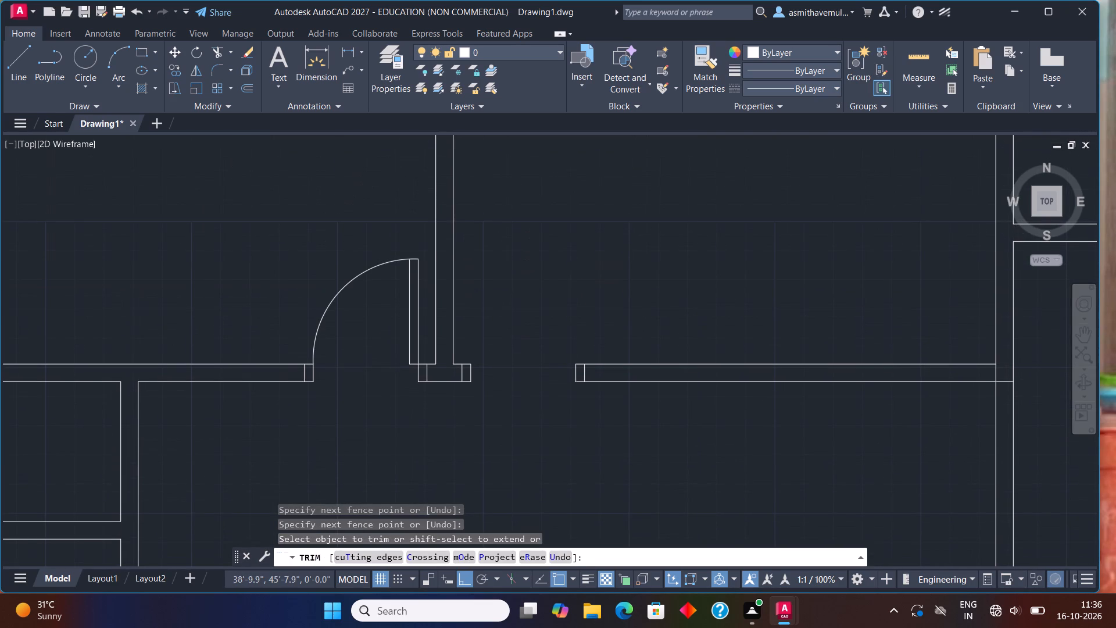
key(Escape)
Draw a 3" by 3' rectangular door leaf going up from the upper corner of the second opening's west jamb.
text(REC)
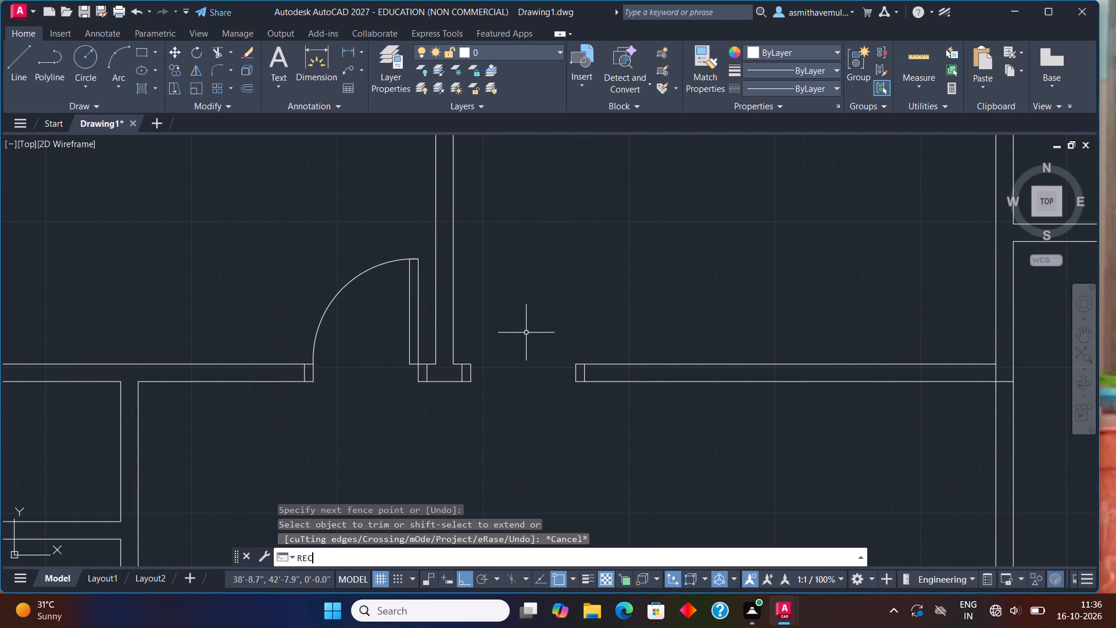
key(Return)
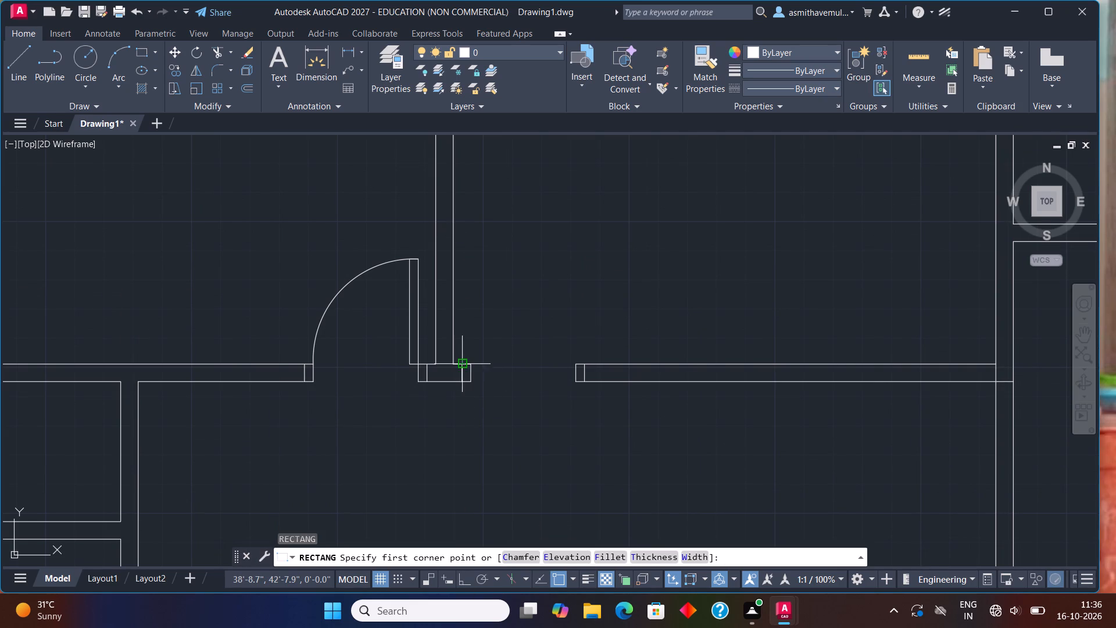
click(468, 362)
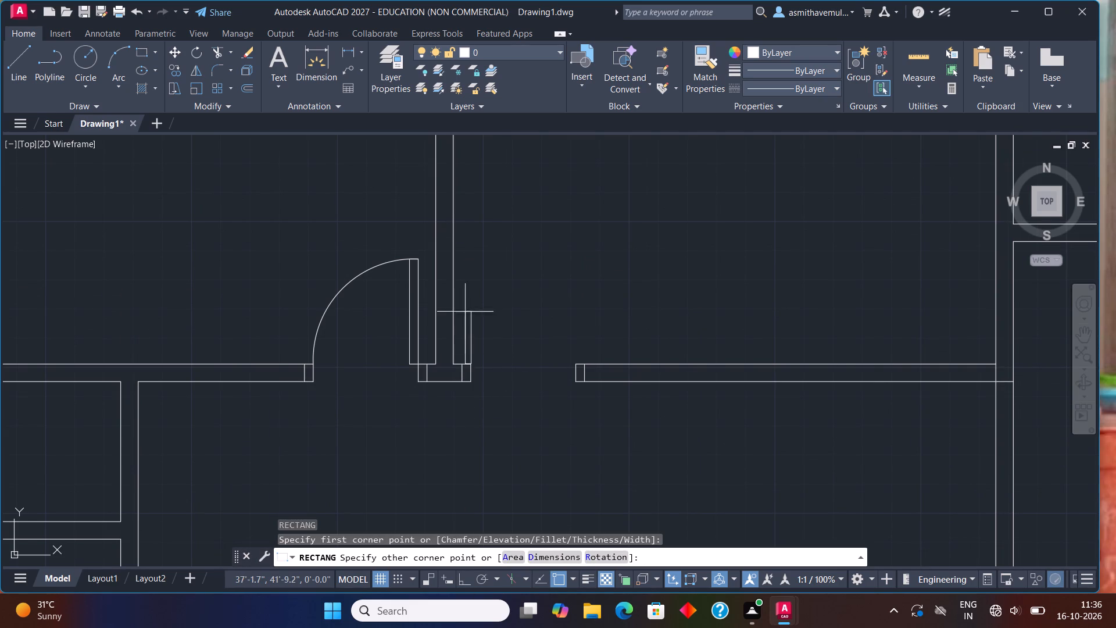
key(d)
key(Return)
key(3)
key(shift+quotedbl)
key(Return)
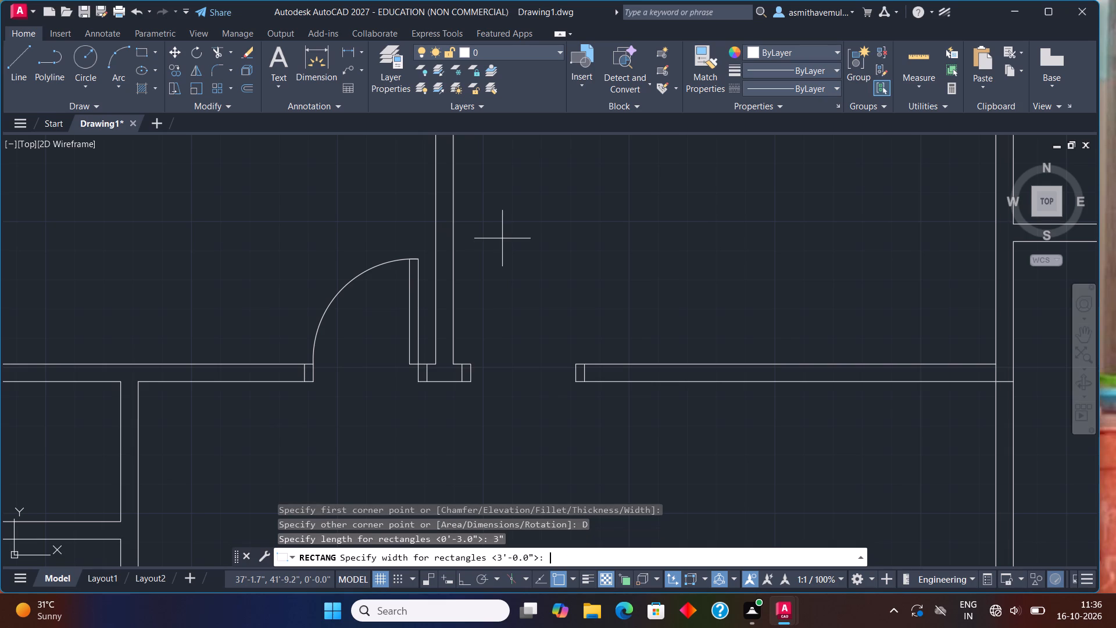
text(3')
key(Return)
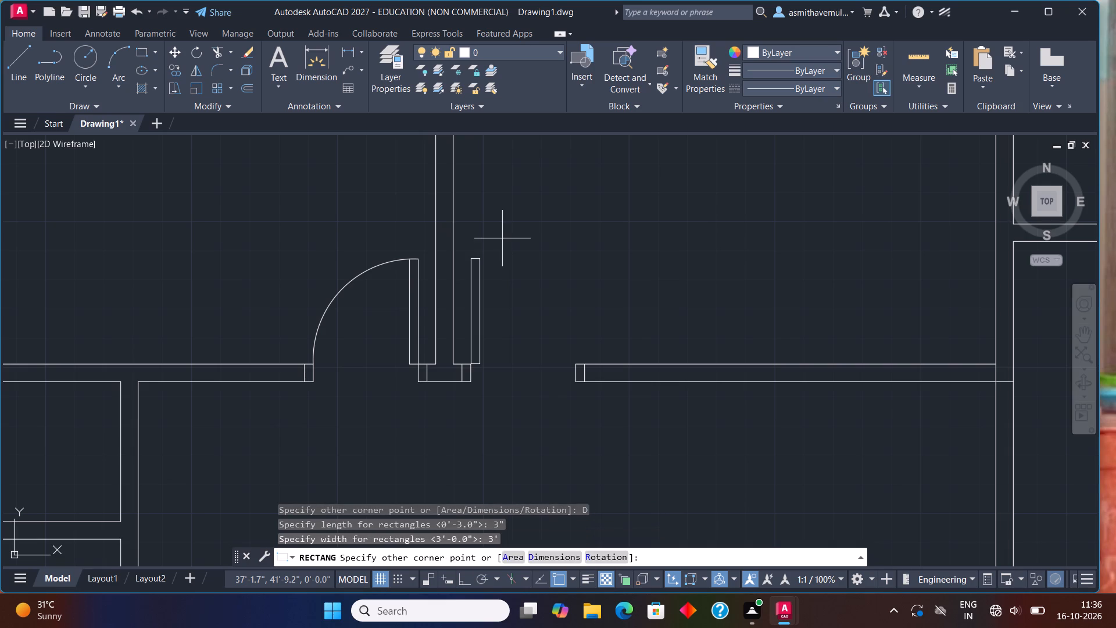
click(502, 238)
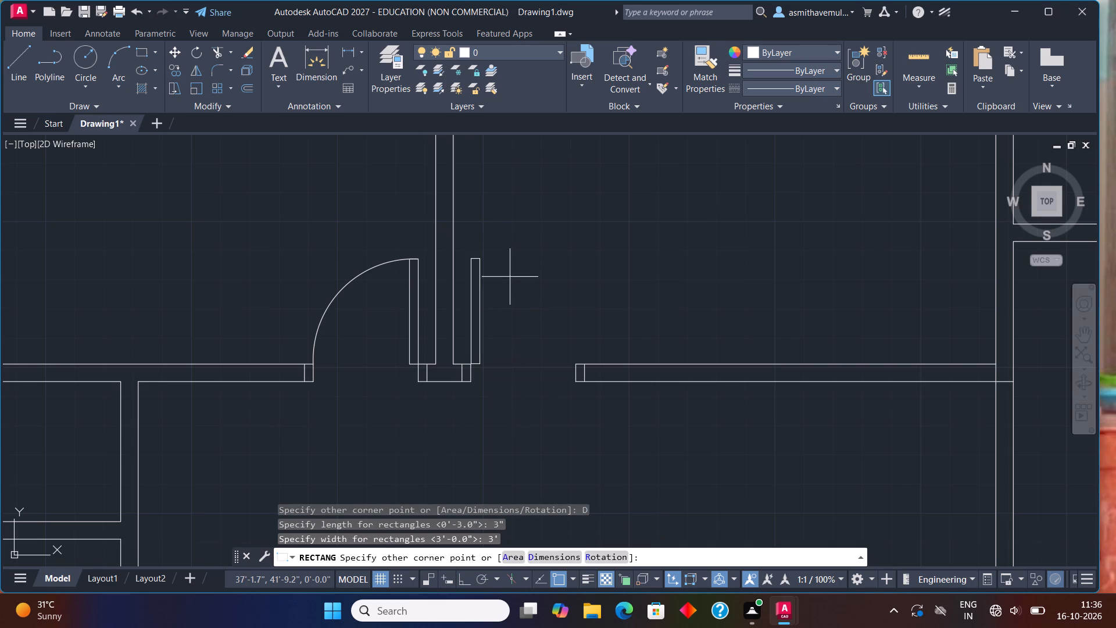
click(510, 276)
Draw the door swing arc from the new leaf's top-left corner through its top-right corner to the east jamb's upper corner.
text(ARC)
key(Return)
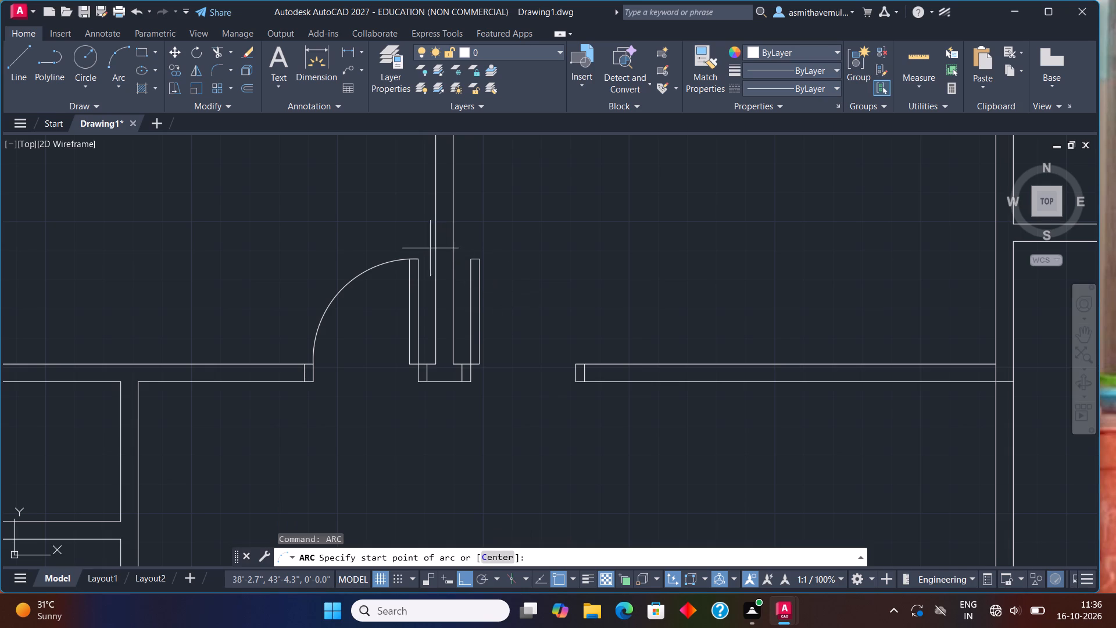
click(467, 259)
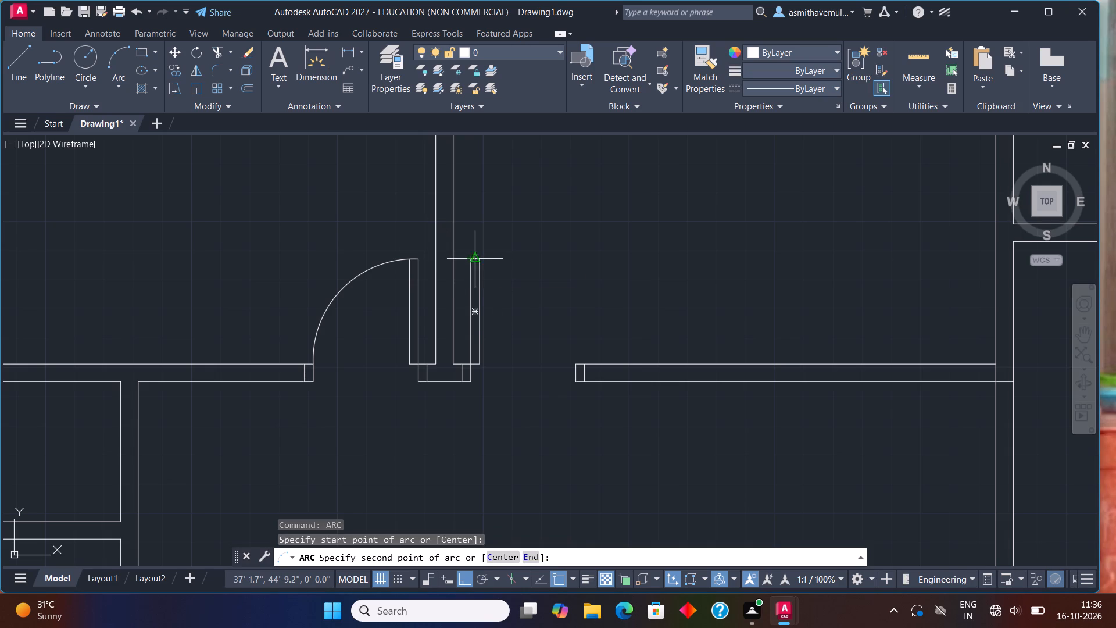
click(481, 259)
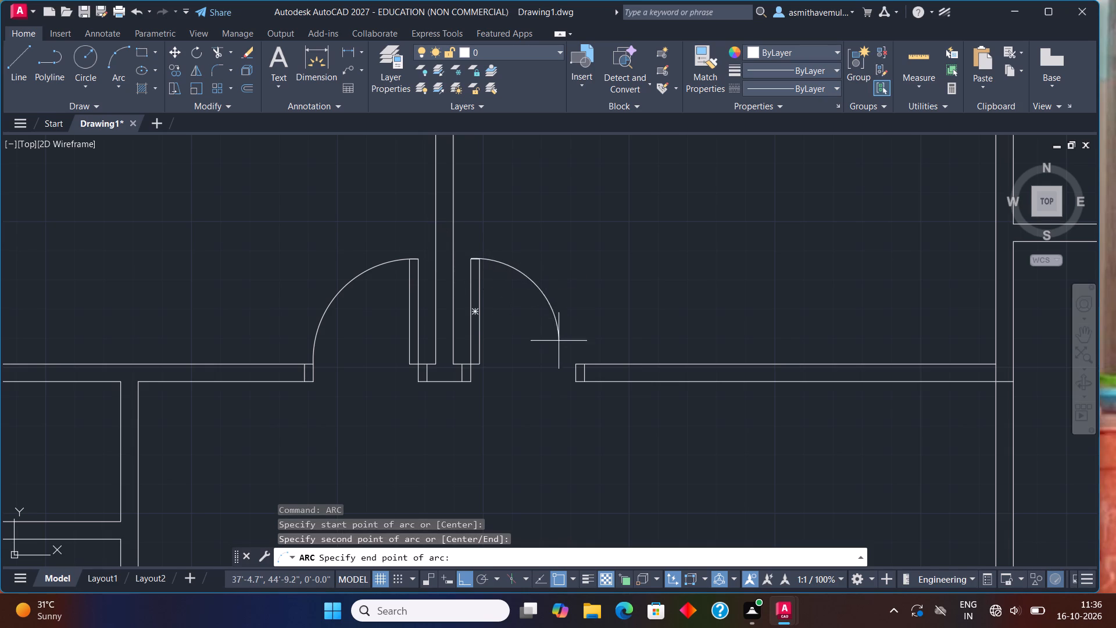
click(574, 363)
Draw a line straight across the vertical wall east of the bottom-left room, starting 3" below that room's upper-right inner corner.
scroll(480, 406, down, 3)
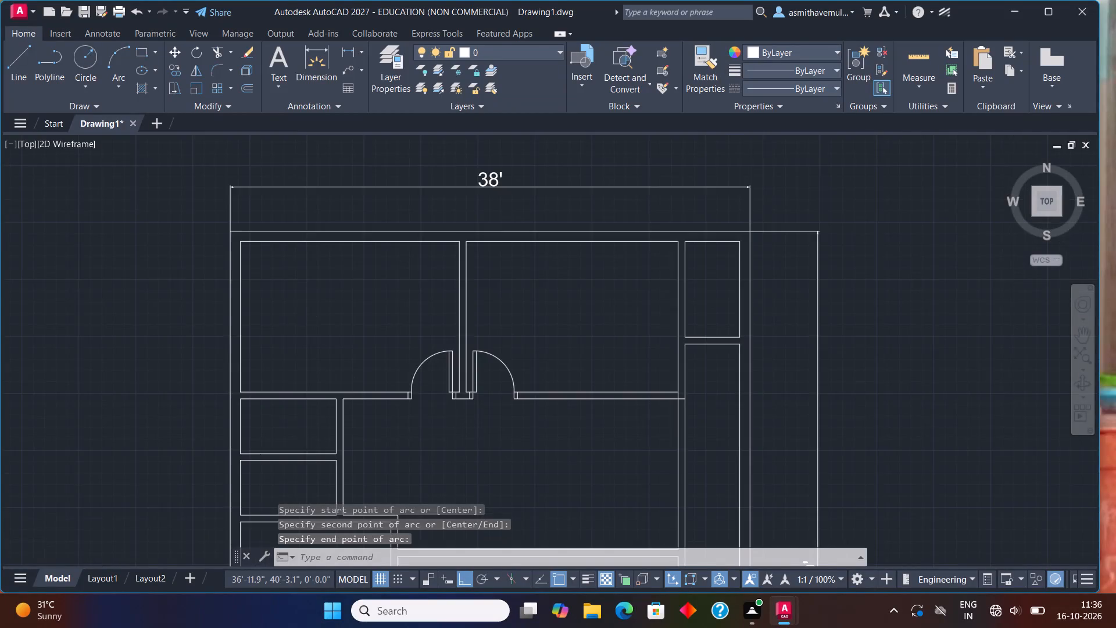
middle_drag(470, 427, 443, 234)
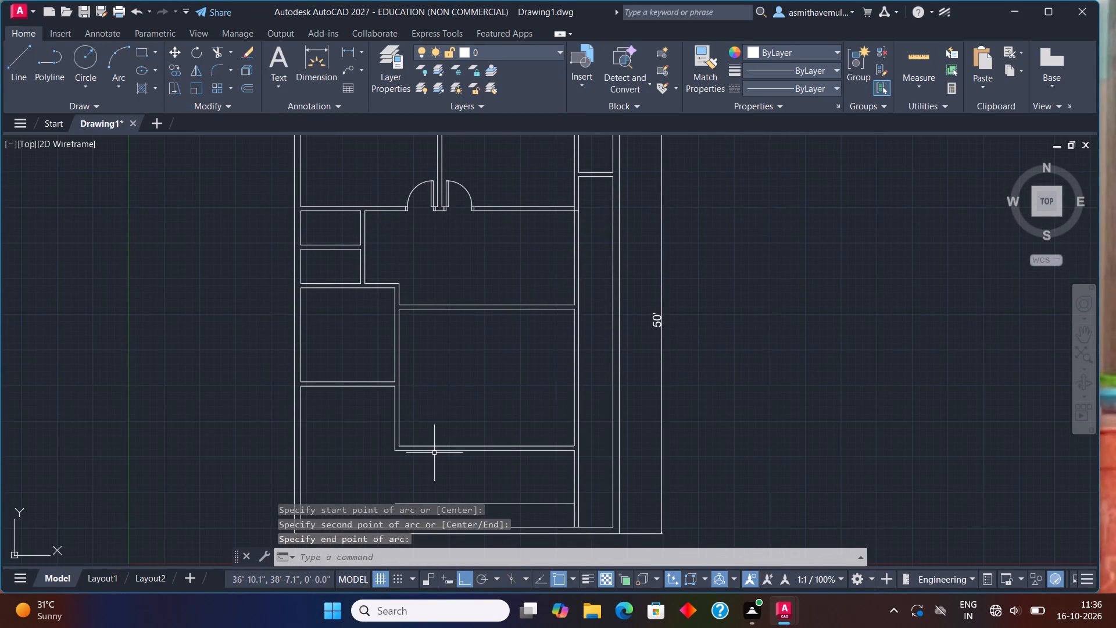
middle_drag(431, 442, 450, 294)
scroll(417, 216, up, 1)
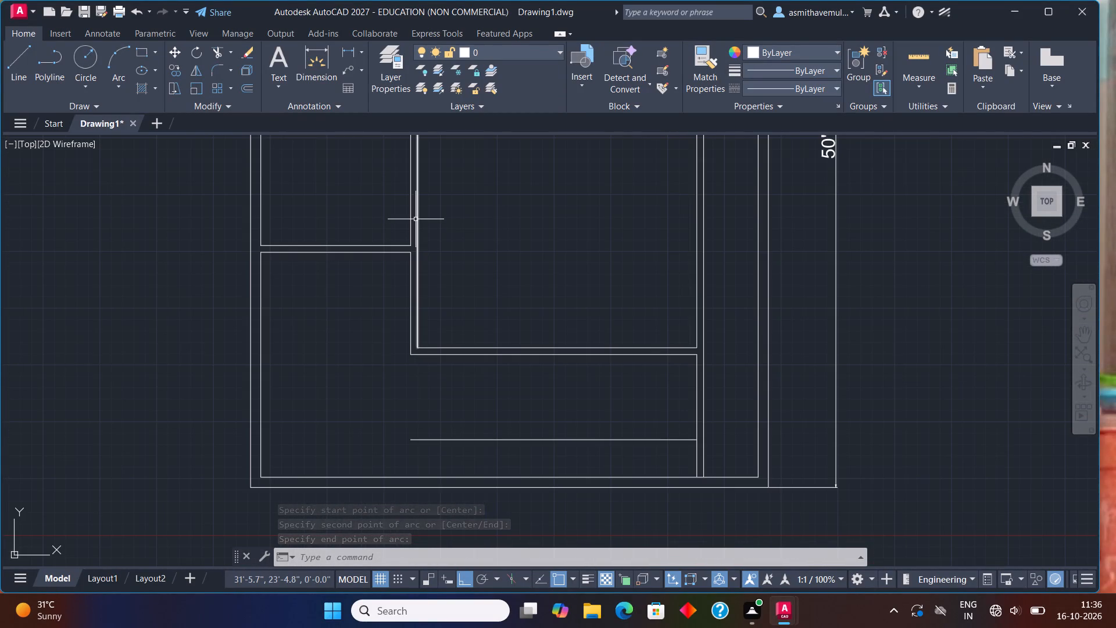
key(l)
key(Return)
text(FROM)
key(Return)
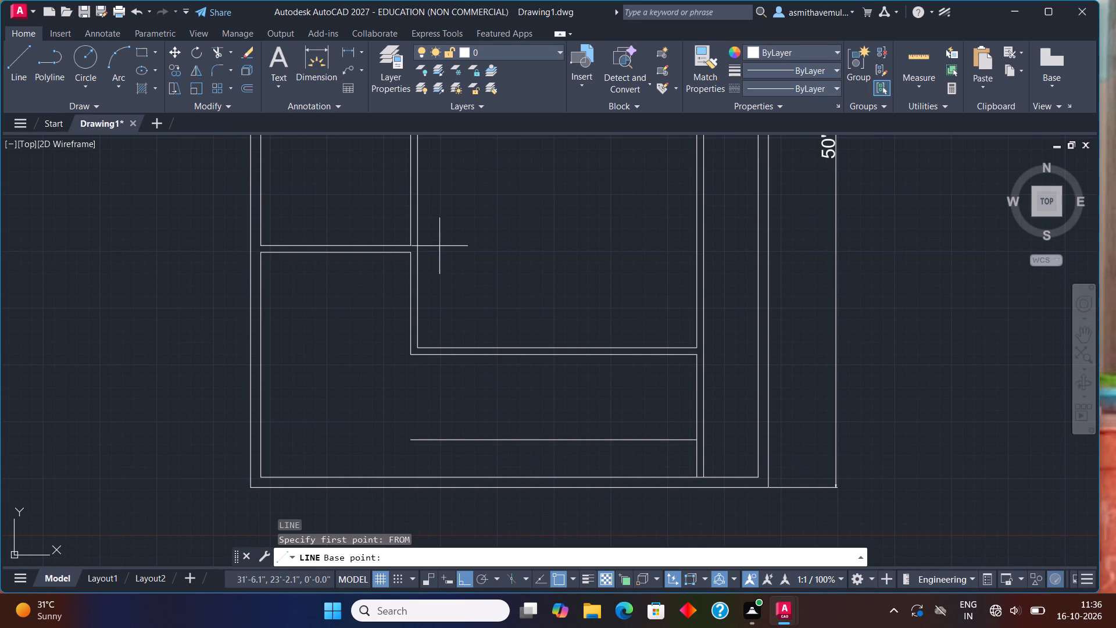
click(408, 254)
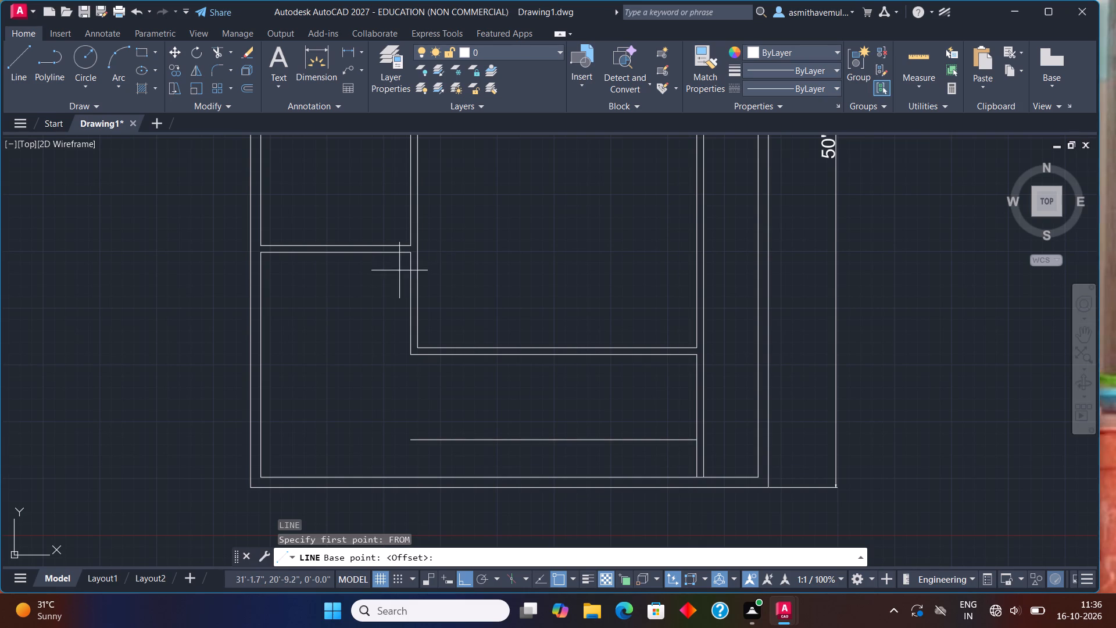
key(shift+at)
text(0,-3)
key(shift+quotedbl)
key(Return)
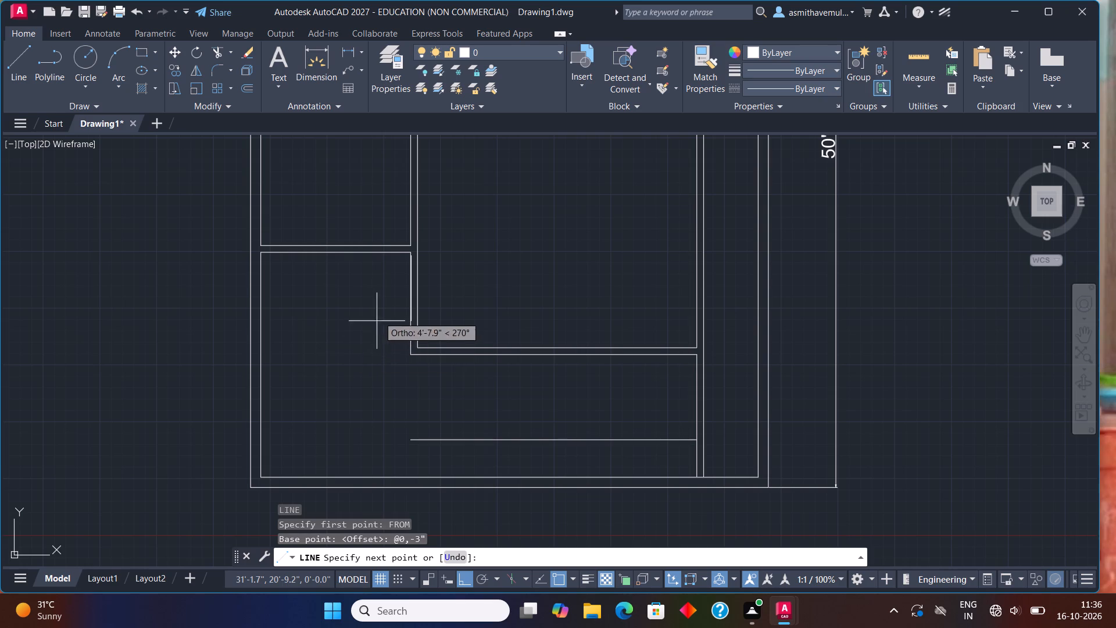
scroll(409, 259, up, 1)
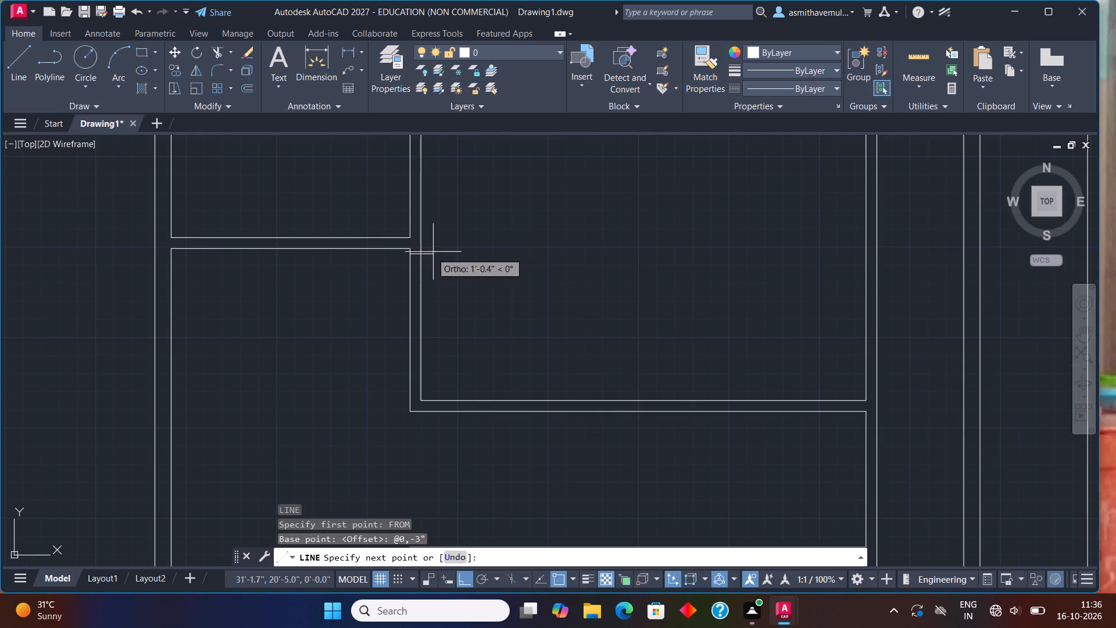
scroll(421, 258, up, 3)
click(410, 244)
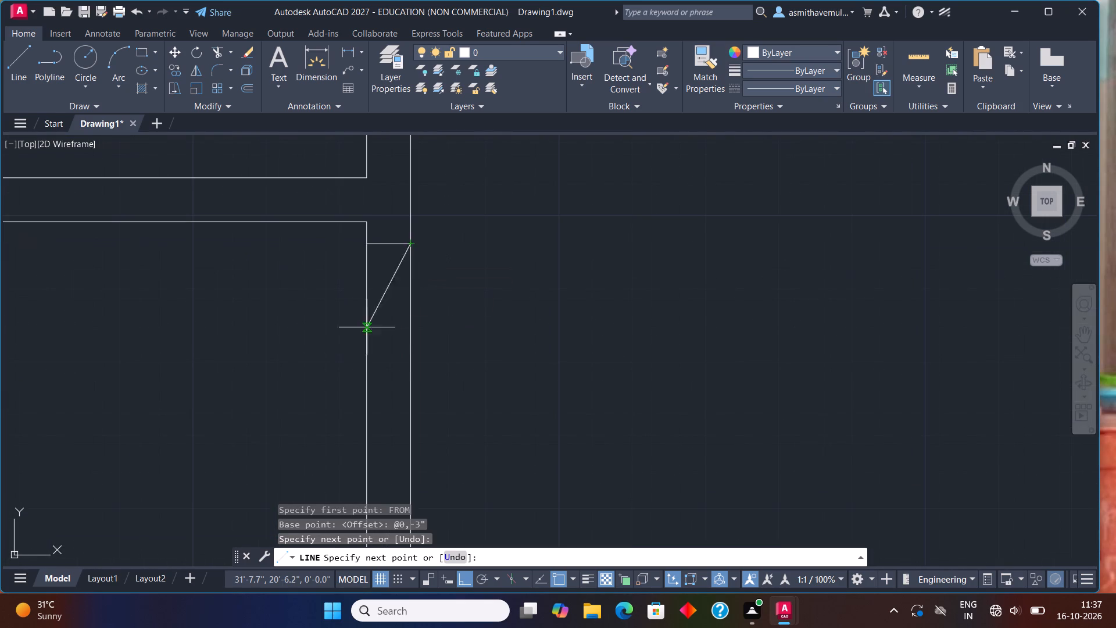
key(Escape)
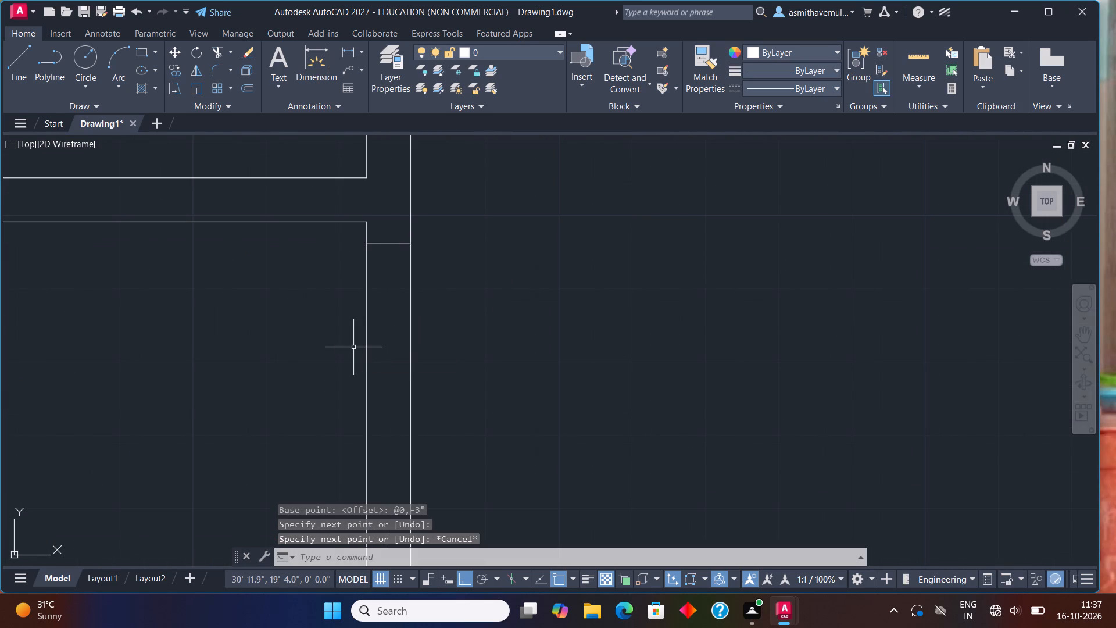
Offset the new short line across the vertical wall 3" to the south.
key(o)
key(Return)
text(3")
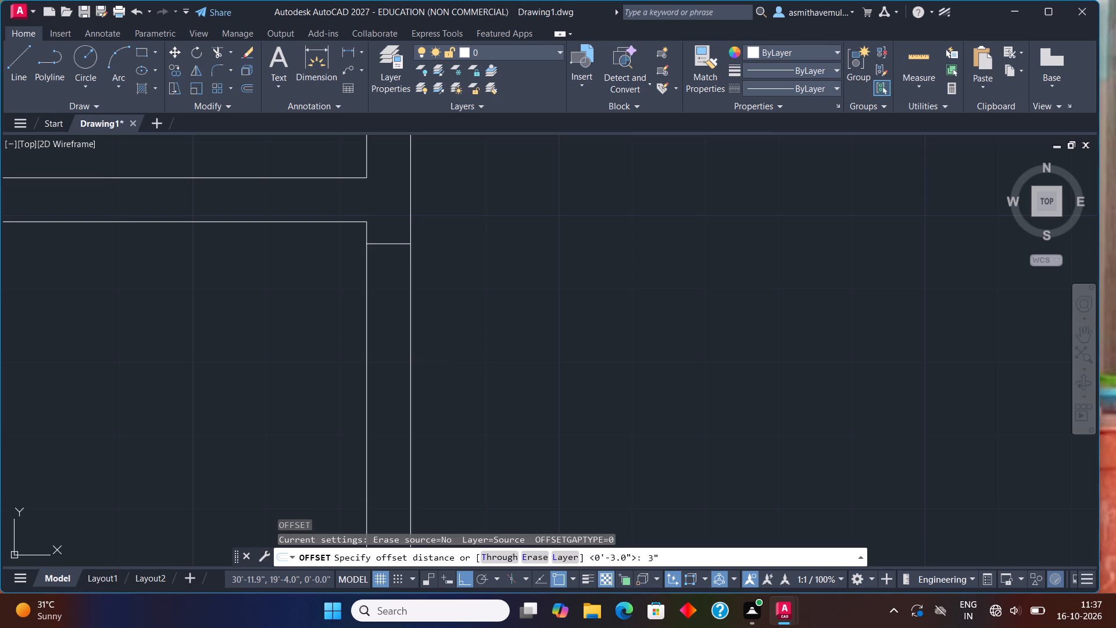
key(Return)
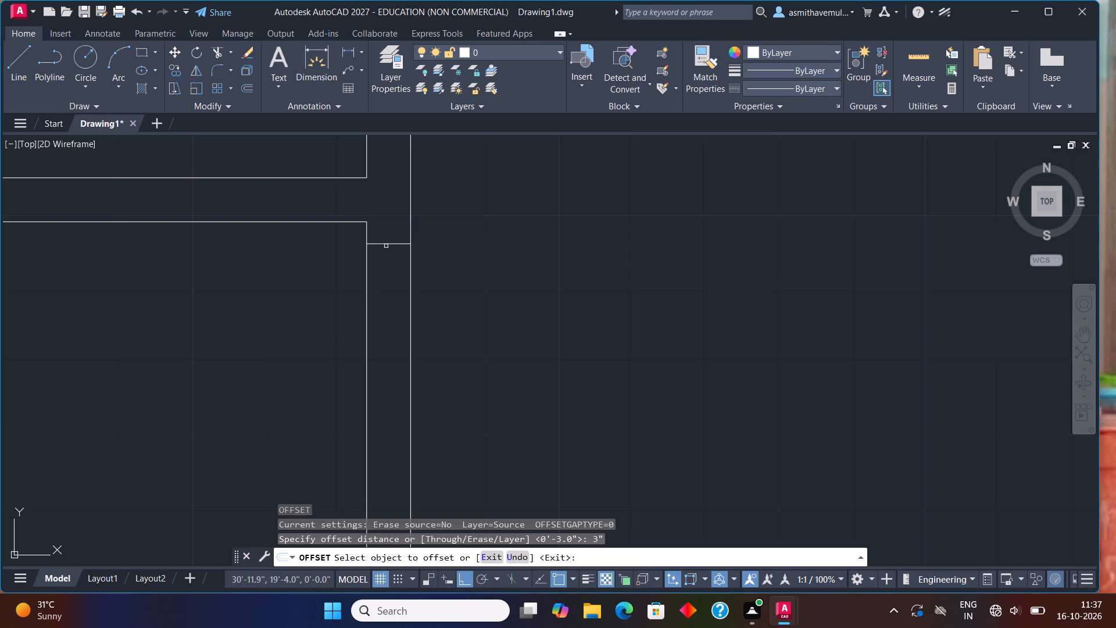
click(386, 245)
click(386, 287)
scroll(386, 290, down, 1)
middle_drag(386, 293, 392, 258)
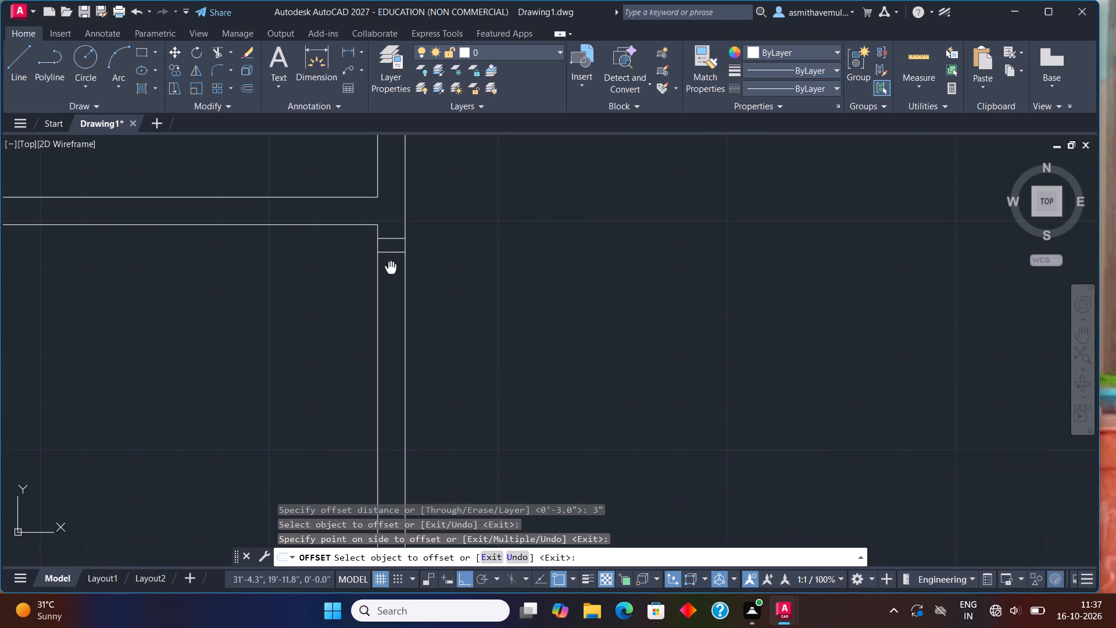
middle_drag(392, 258, 395, 245)
key(Escape)
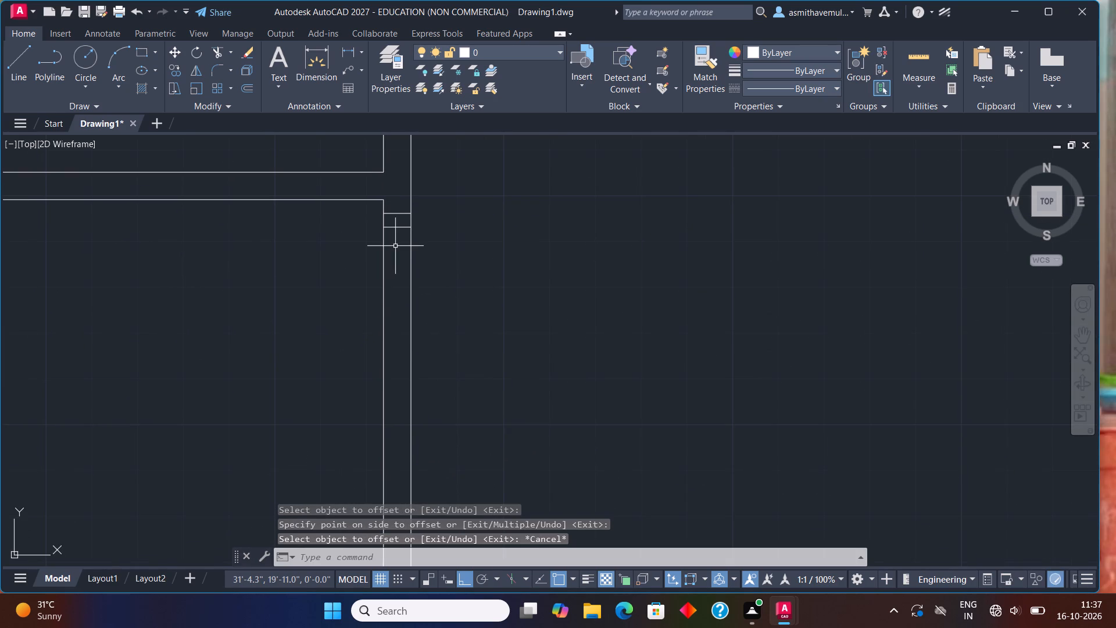
Offset the lower of the two short wall lines 3' to the south to mark the opening's far side.
key(o)
key(Return)
text(3'4)
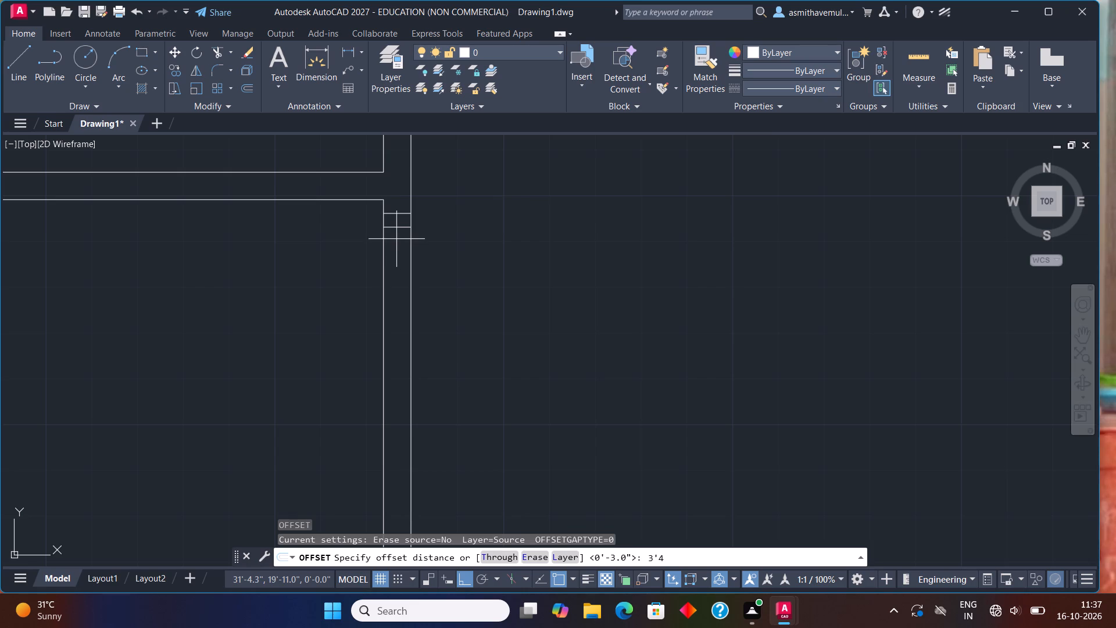
key(BackSpace)
key(Return)
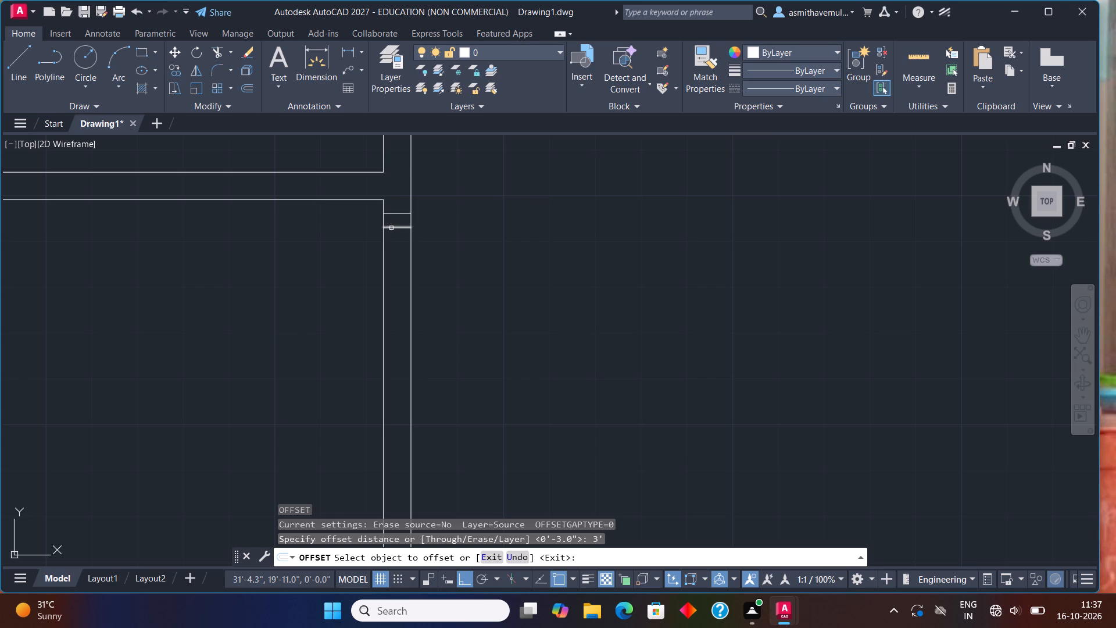
click(391, 228)
click(391, 272)
key(Escape)
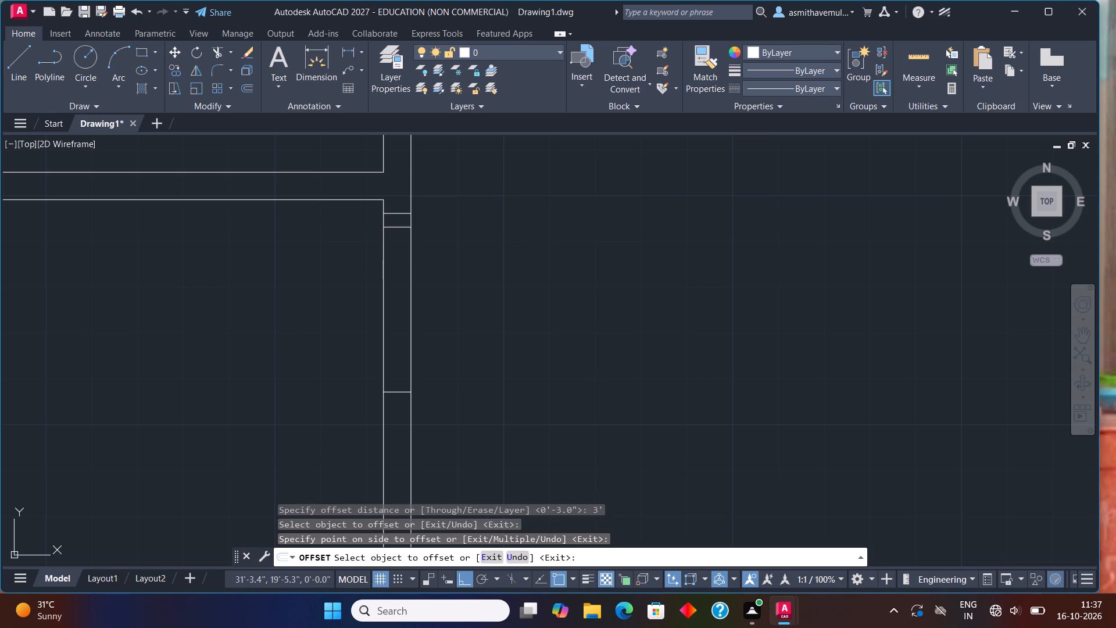
Offset the opening's far-side line 3" to the south.
key(o)
key(Return)
key(3)
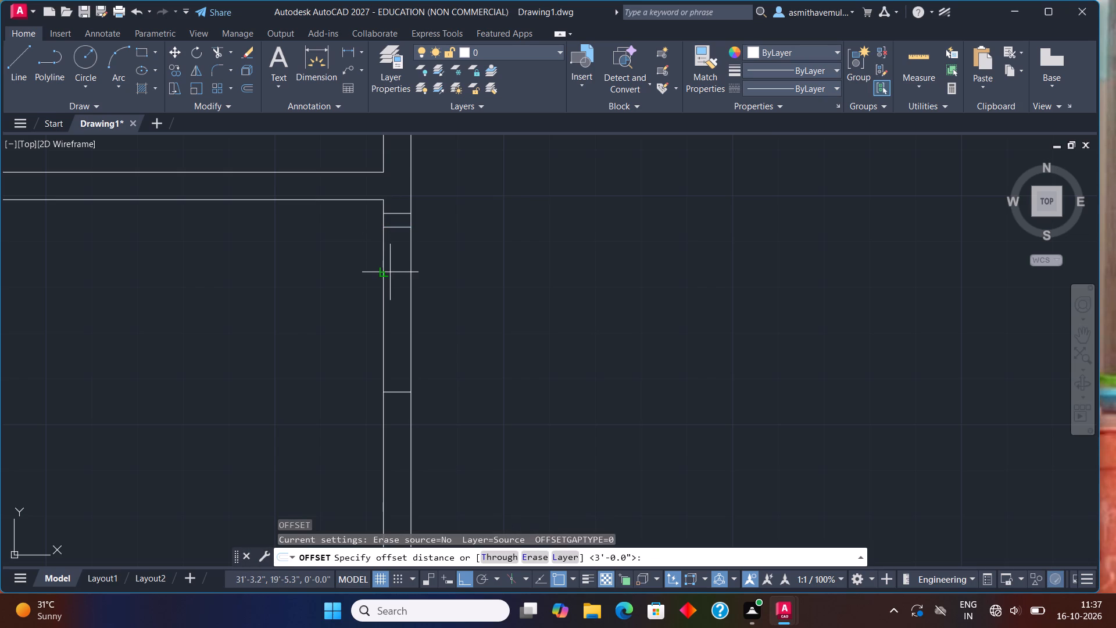
key(shift+quotedbl)
key(Return)
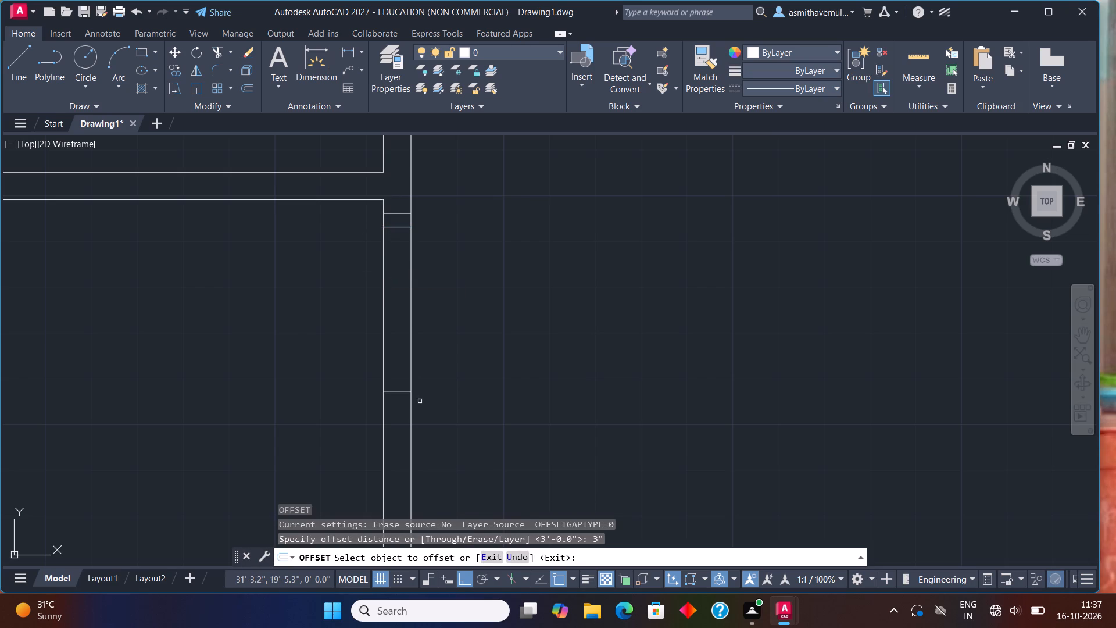
click(391, 391)
click(390, 433)
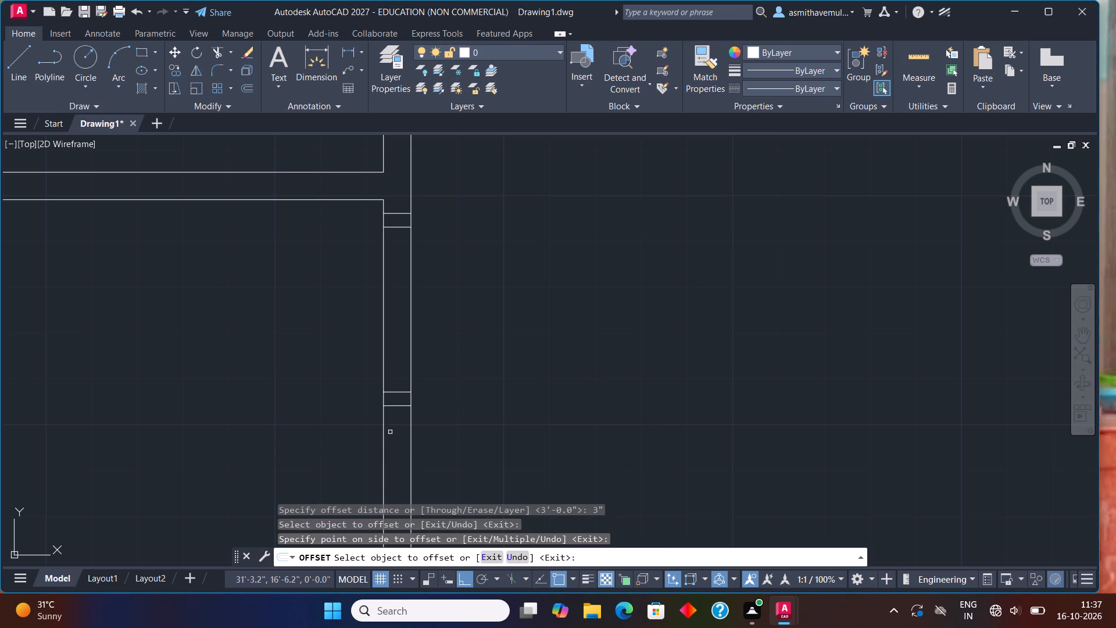
Trim both faces of the vertical wall between the two inner jamb lines to clear the 3' door opening.
key(Escape)
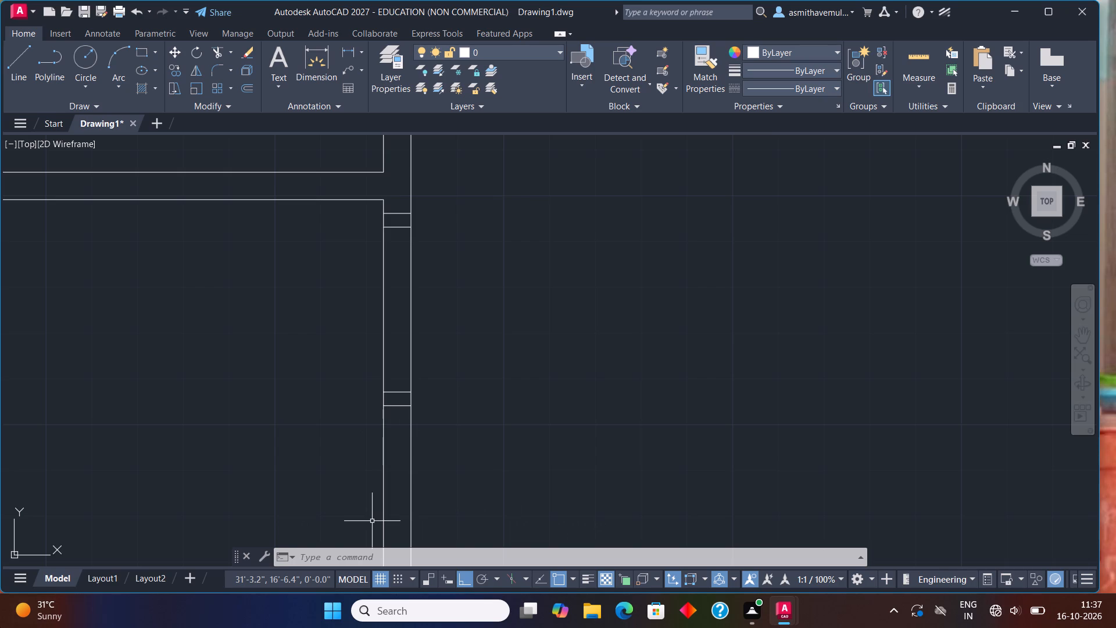
text(TRIM)
key(Return)
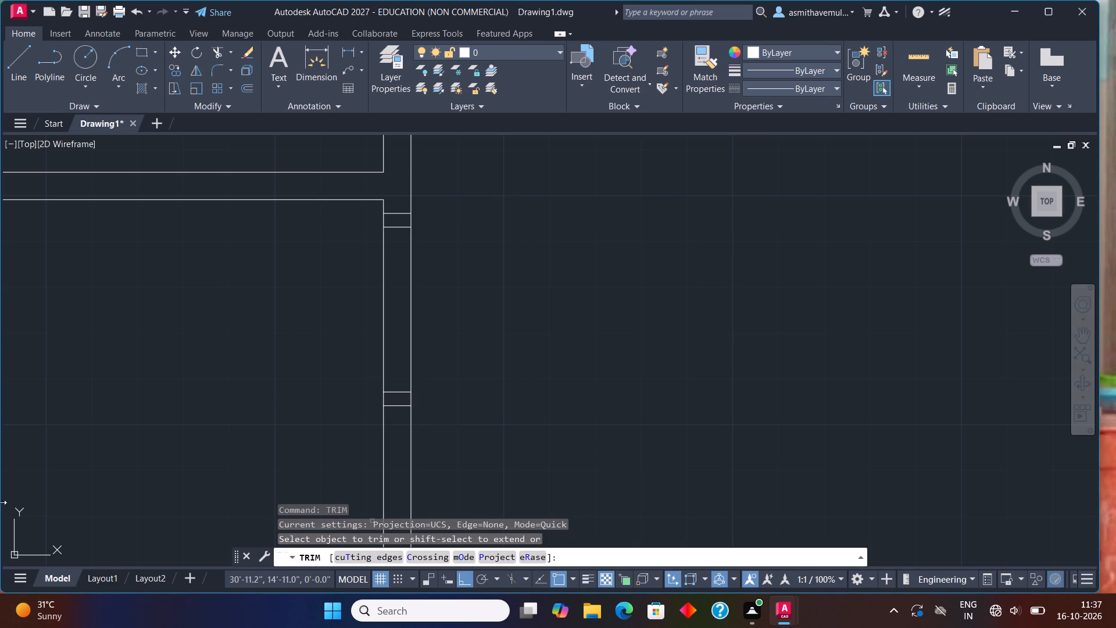
drag(284, 330, 657, 259)
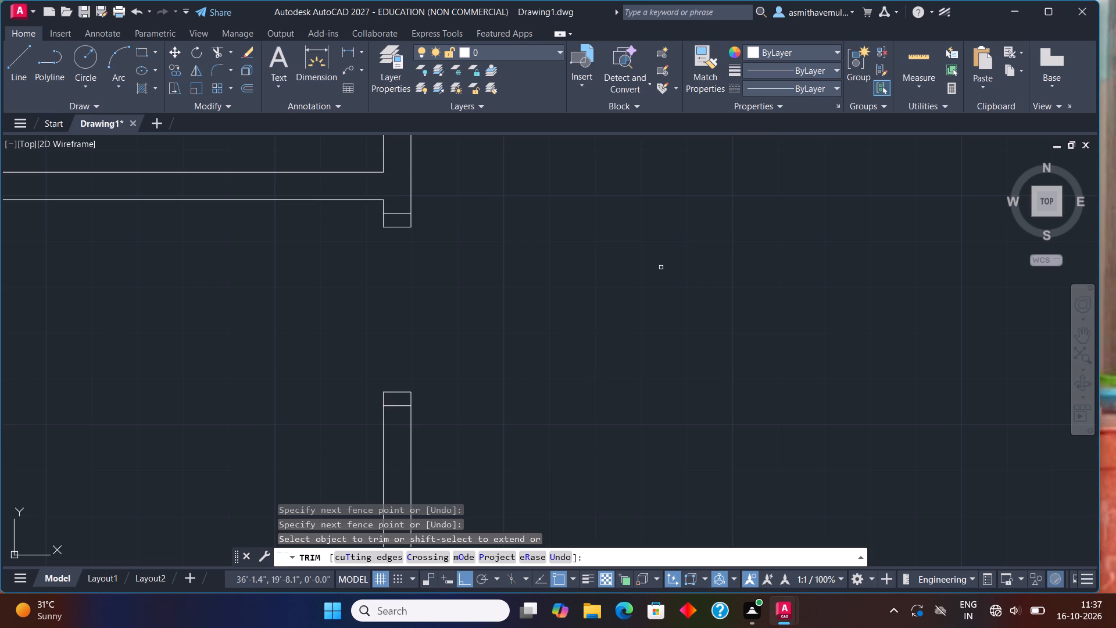
key(Escape)
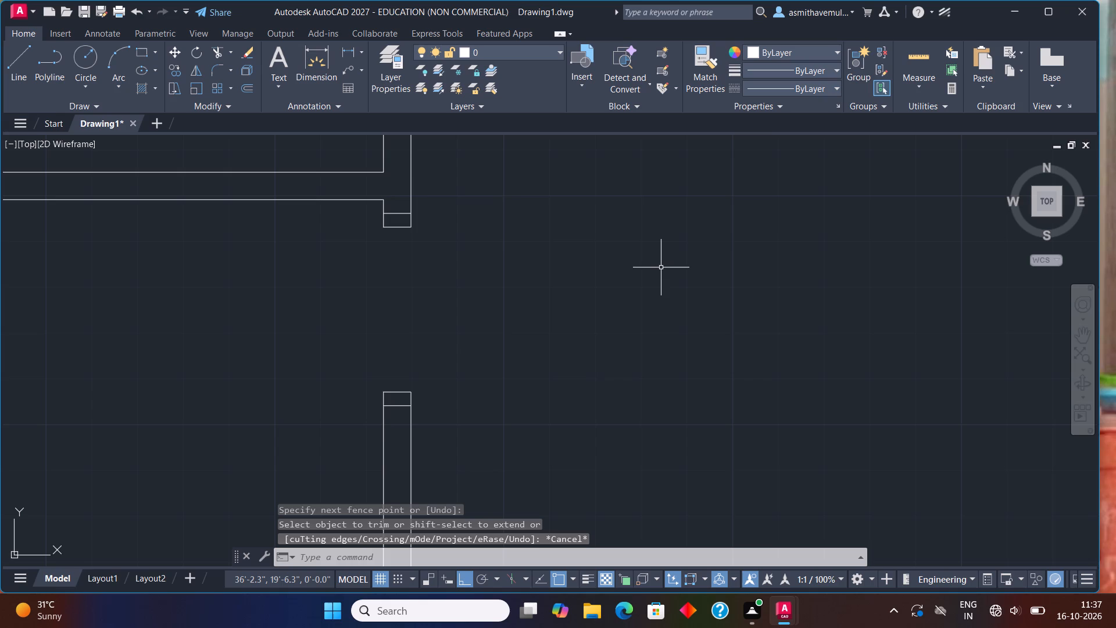
Draw a 3' by 3" rectangle as the door leaf, extending east from the upper jamb's lower-right corner.
text(REC)
key(Return)
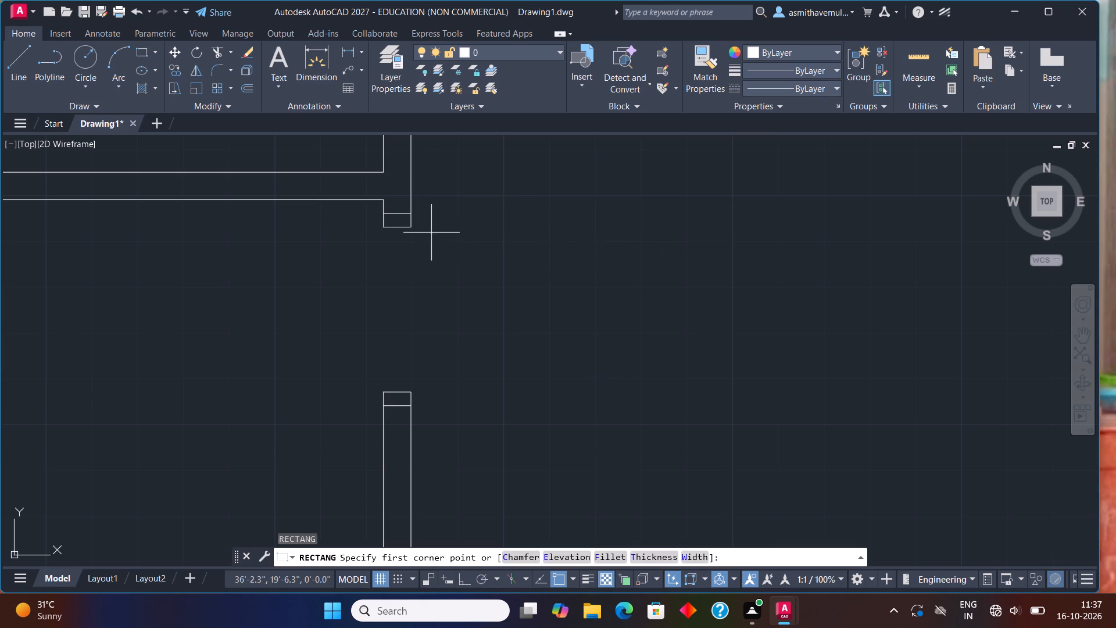
click(408, 224)
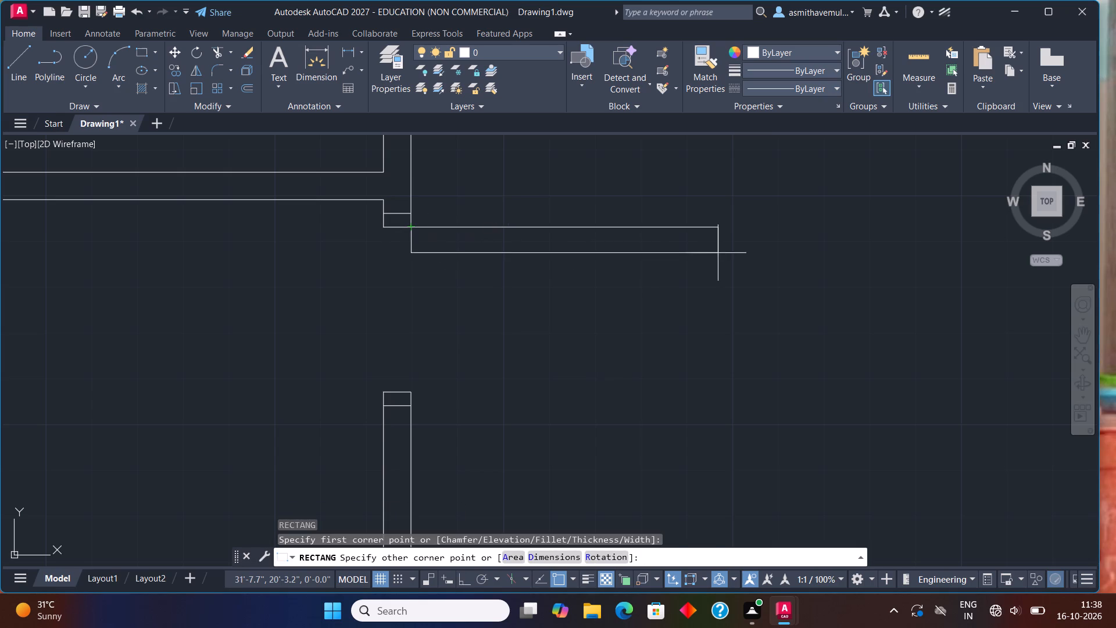
key(d)
key(Return)
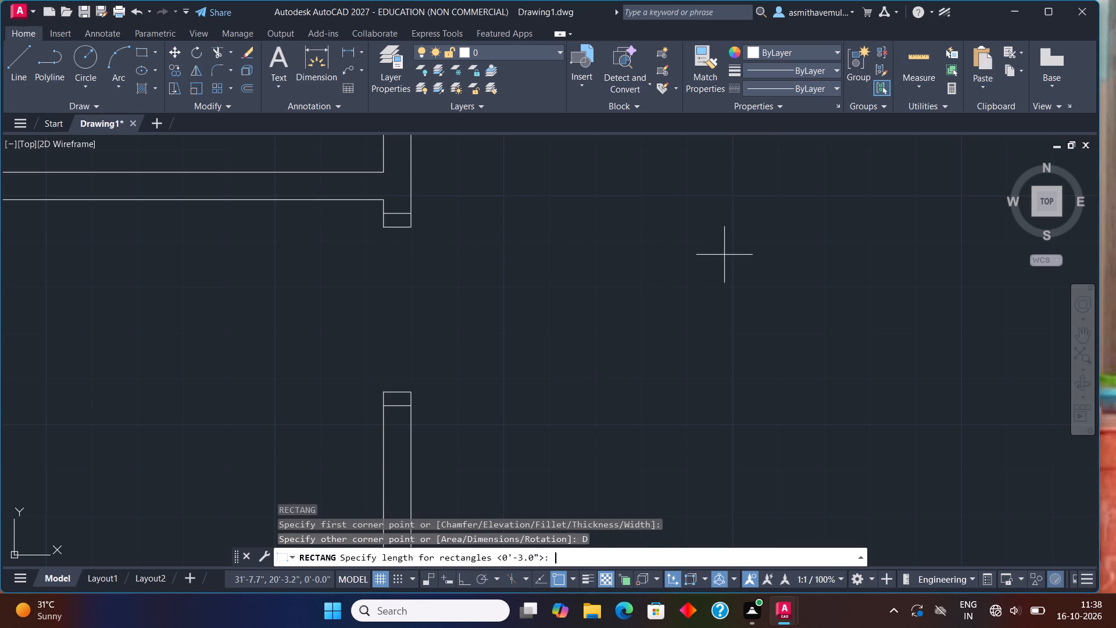
key(3)
key(apostrophe)
key(Return)
text(3")
key(Return)
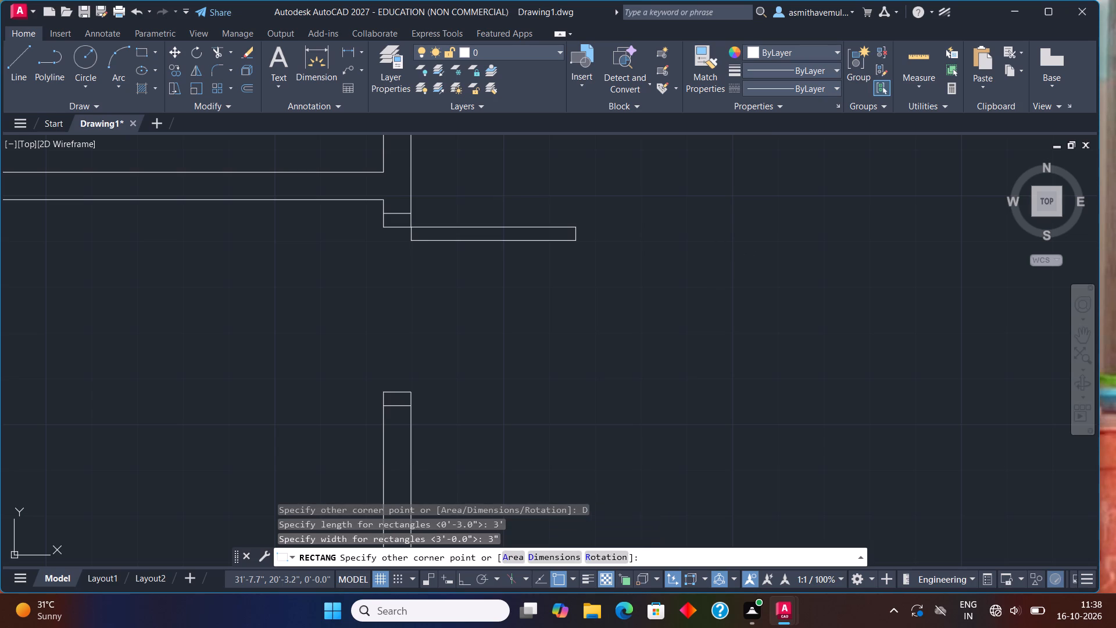
click(725, 255)
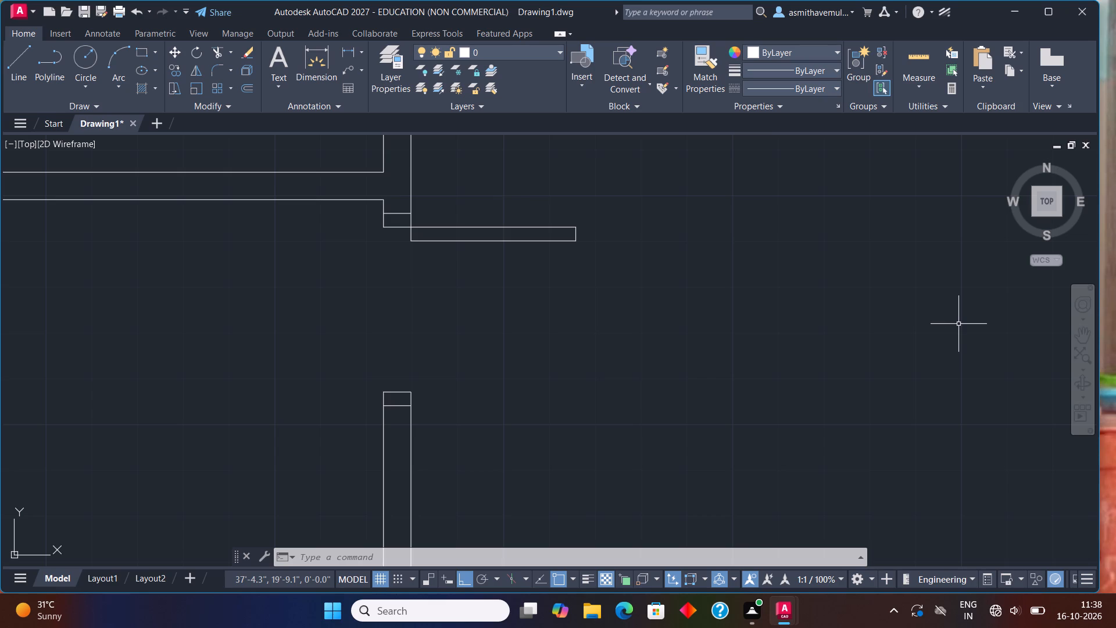
click(958, 324)
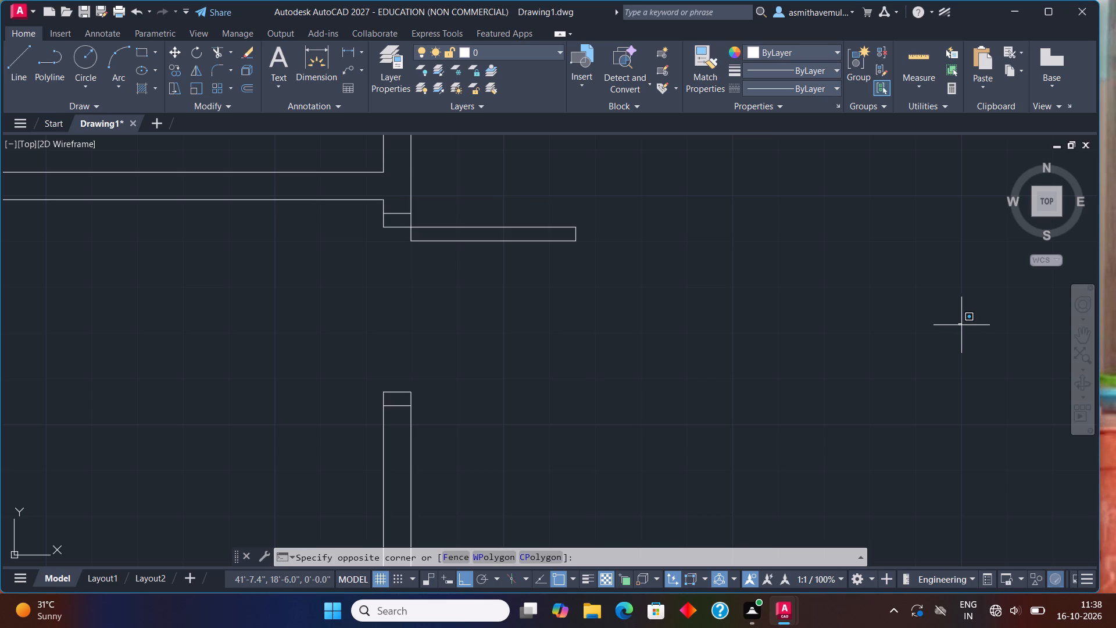
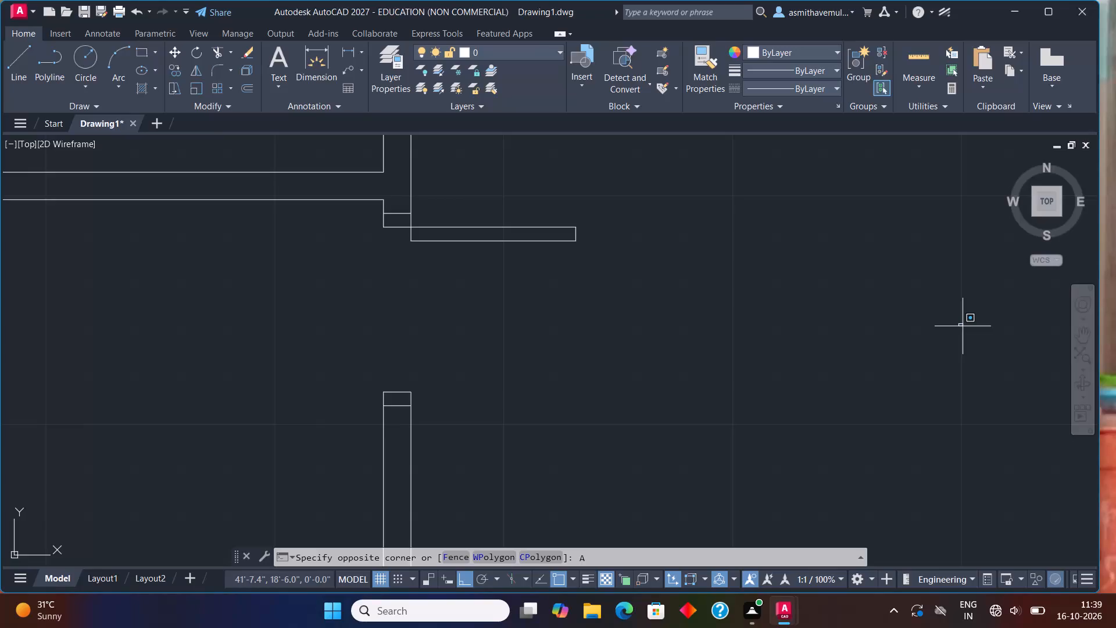
Draw the door swing as a three-point arc from the leaf's outer end to the lower jamb's upper-right corner.
key(Return)
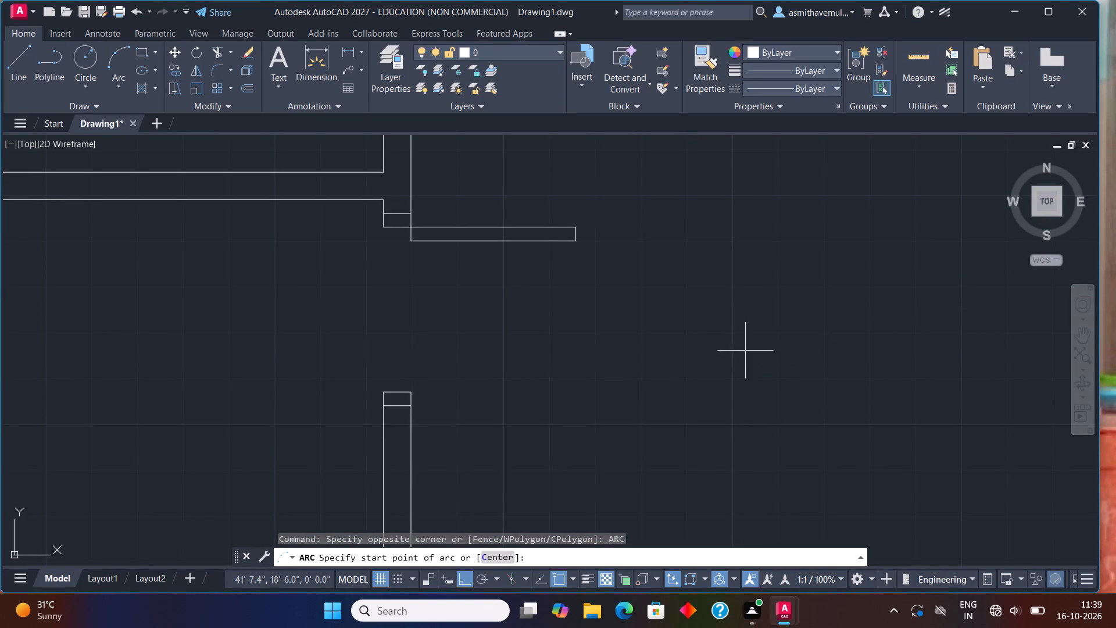
click(575, 227)
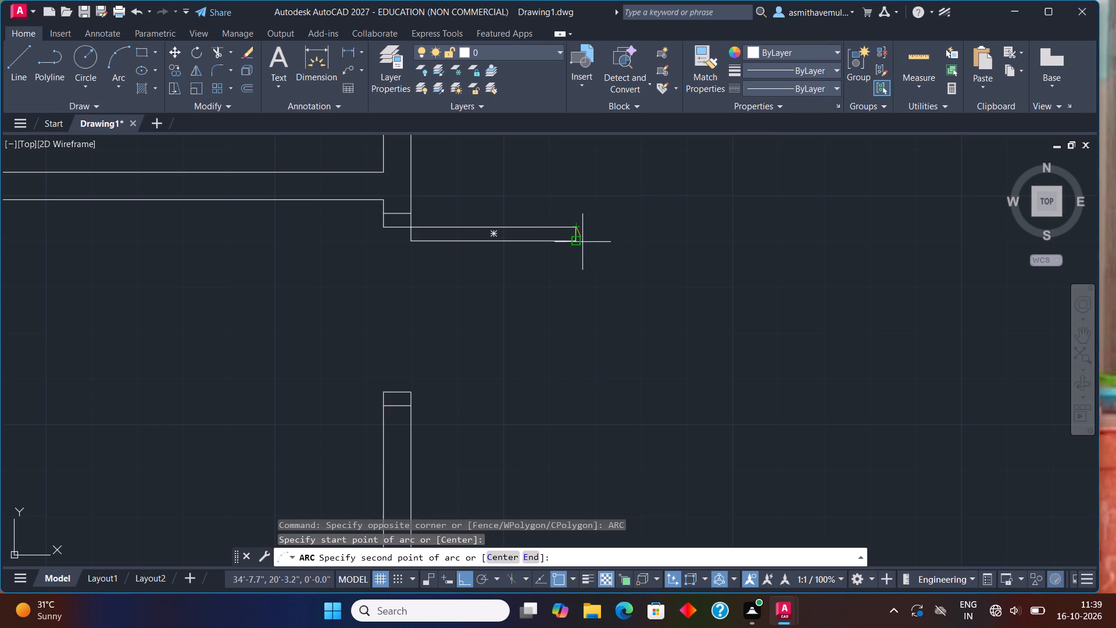
click(579, 244)
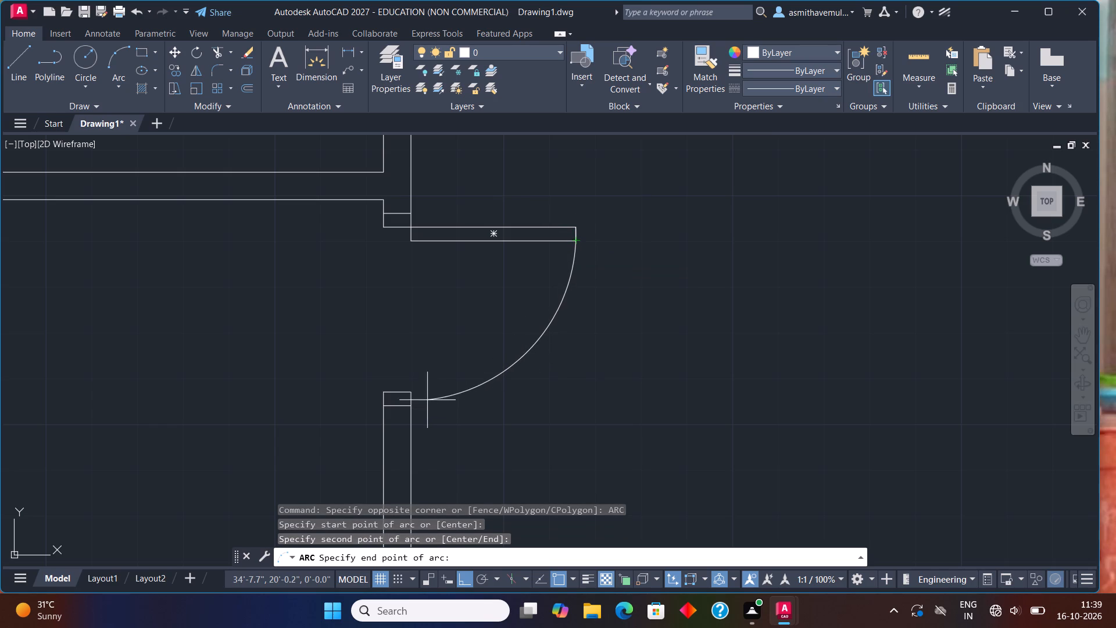
click(414, 394)
Draw a short line across the horizontal partition below the lower small west room, starting 3" west of that room's lower-right inner corner.
scroll(505, 343, down, 3)
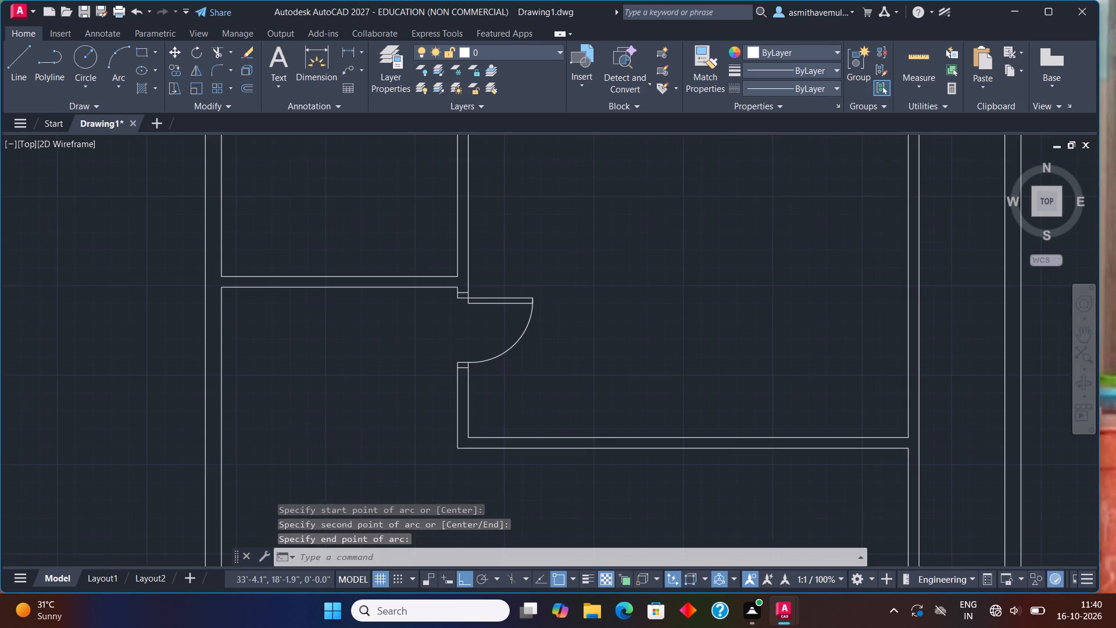
scroll(506, 342, down, 2)
scroll(518, 342, up, 1)
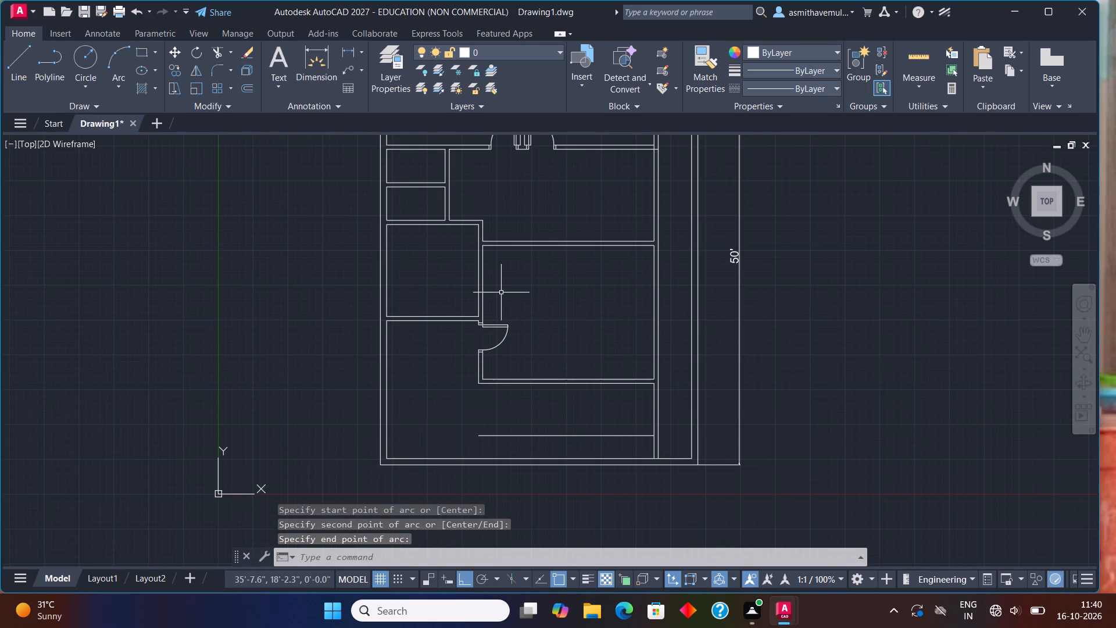
middle_drag(501, 292, 518, 339)
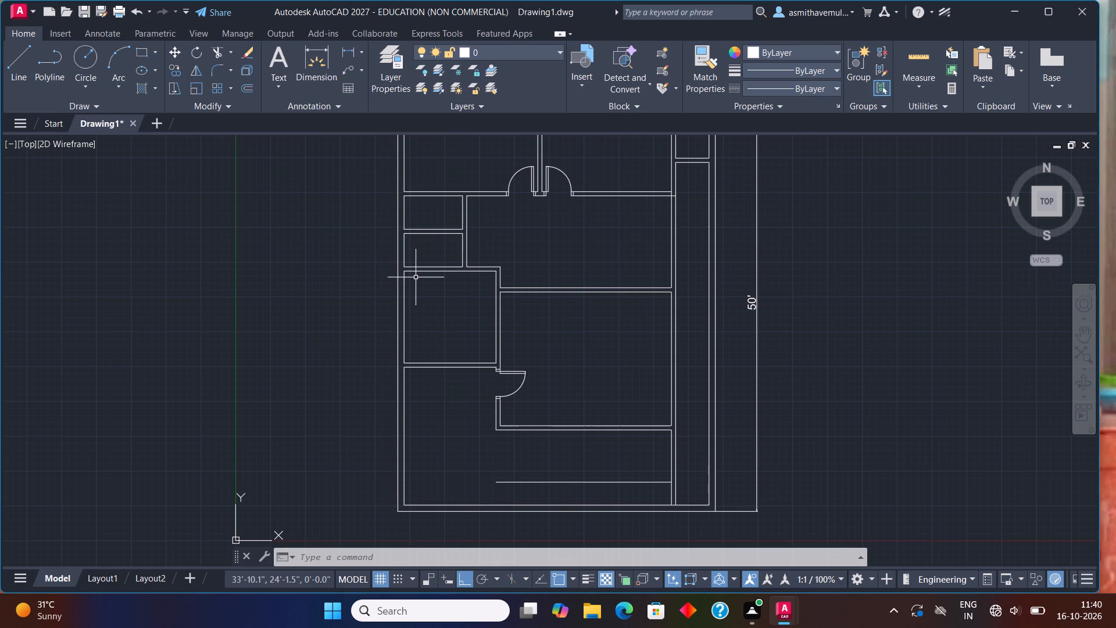
scroll(481, 226, up, 1)
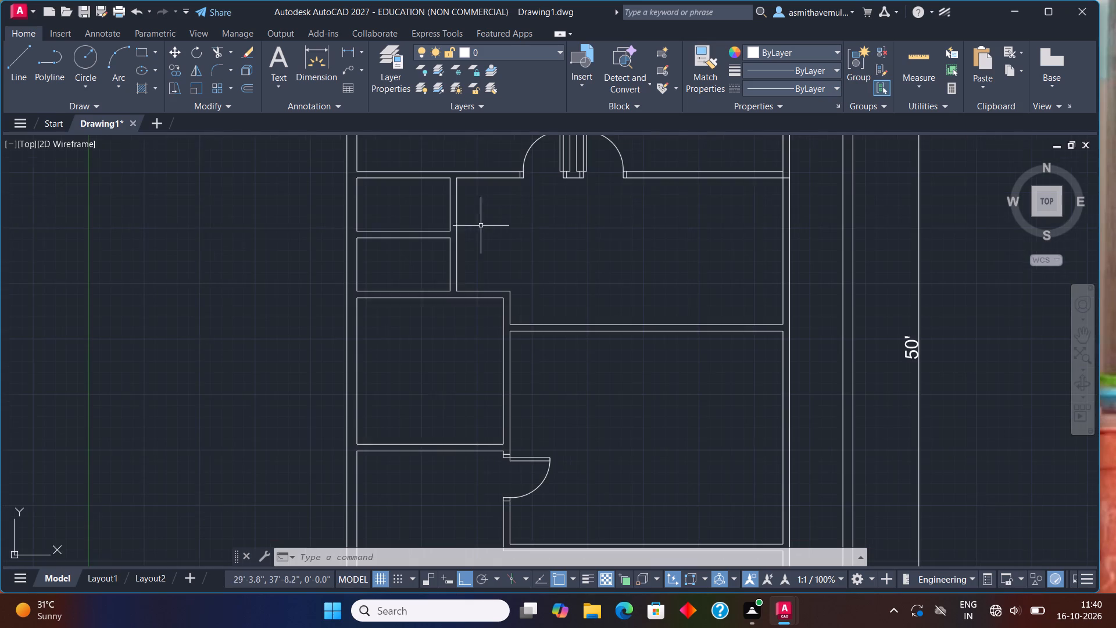
middle_drag(465, 308, 559, 301)
scroll(553, 299, up, 1)
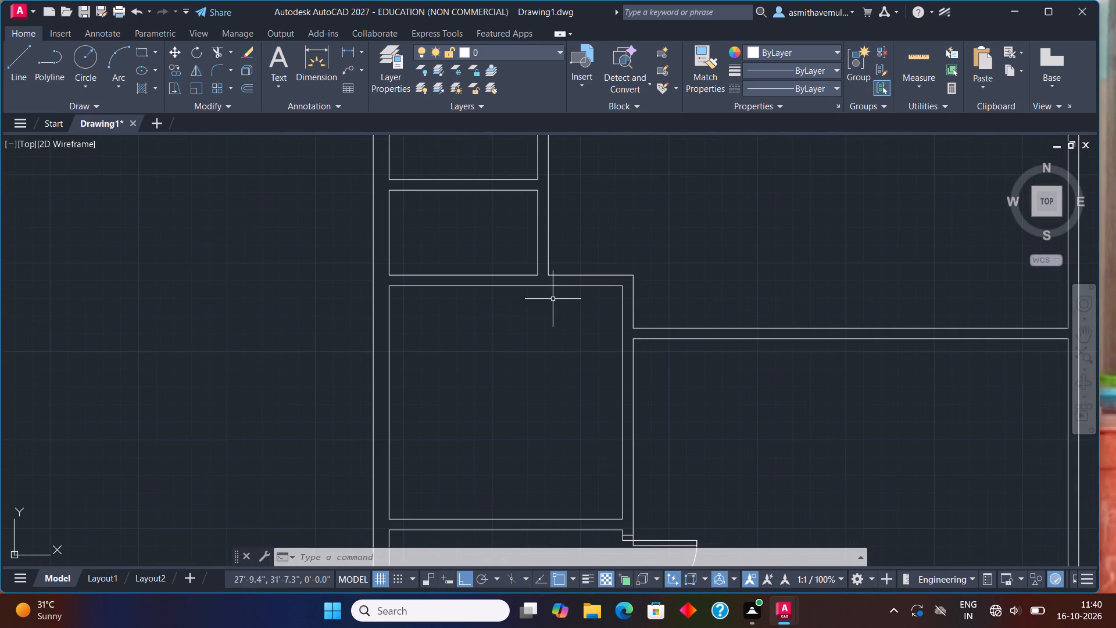
key(l)
key(Return)
text(FROM)
key(Return)
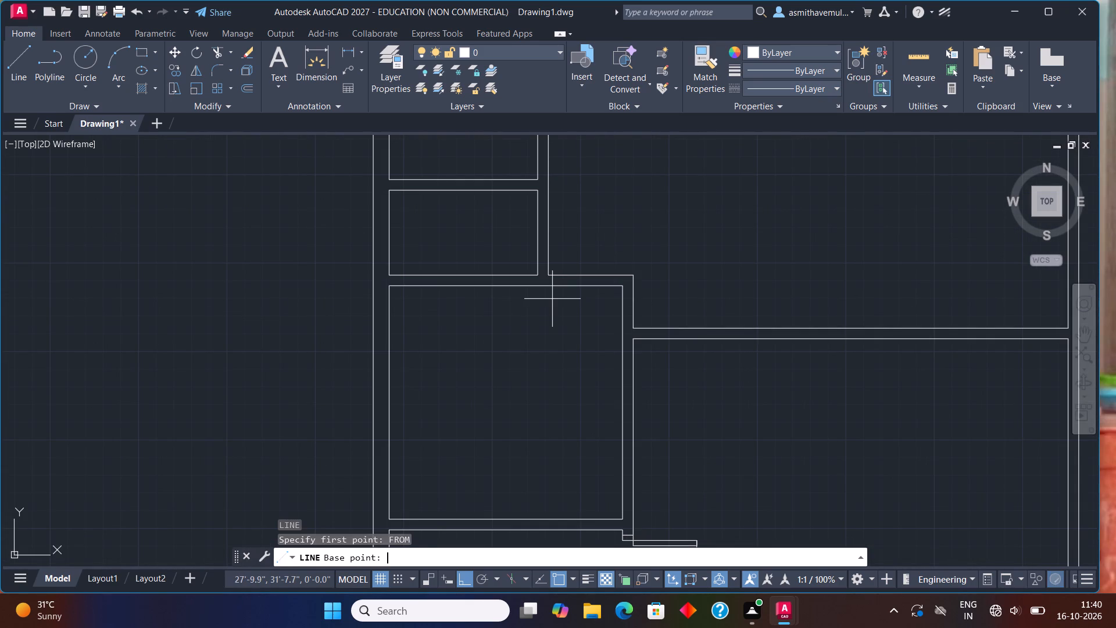
click(538, 272)
text(@-3)
text(",0)
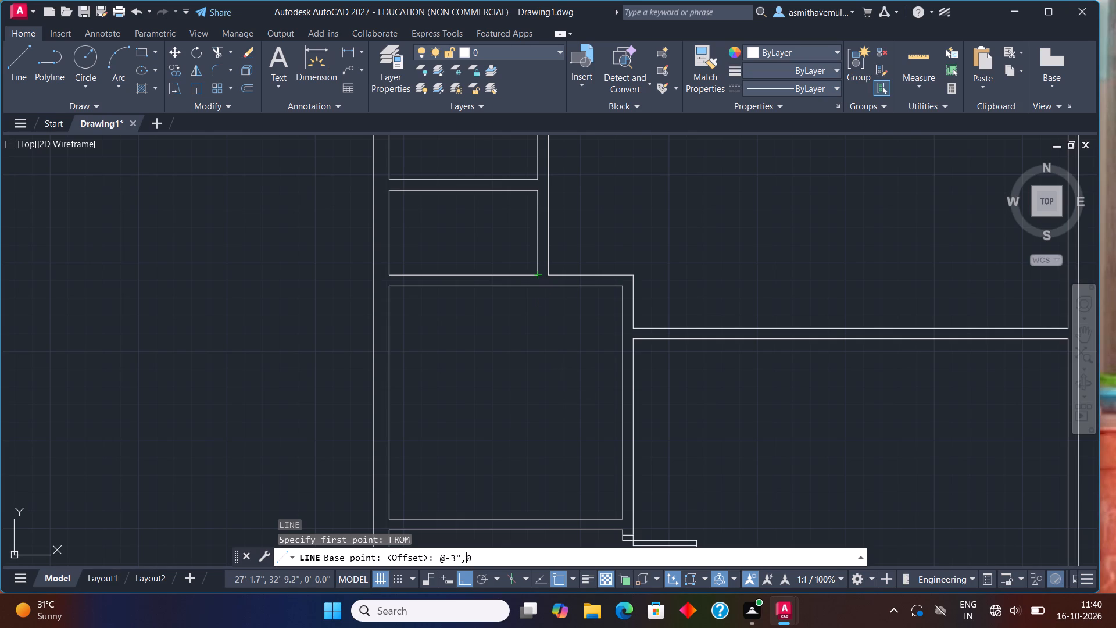
key(Return)
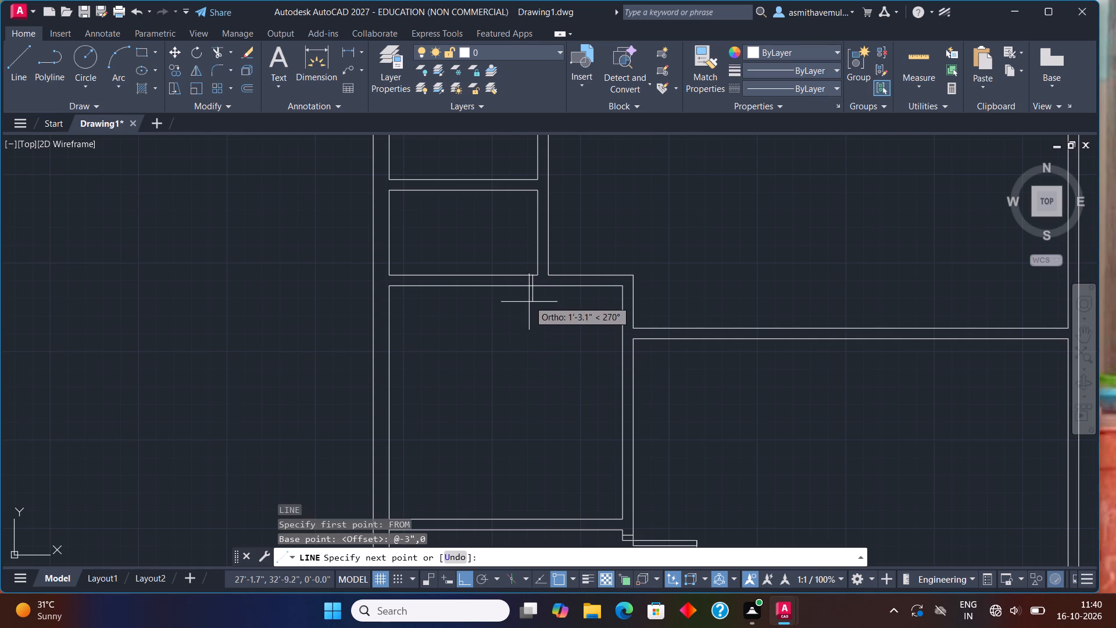
scroll(534, 286, up, 2)
click(527, 285)
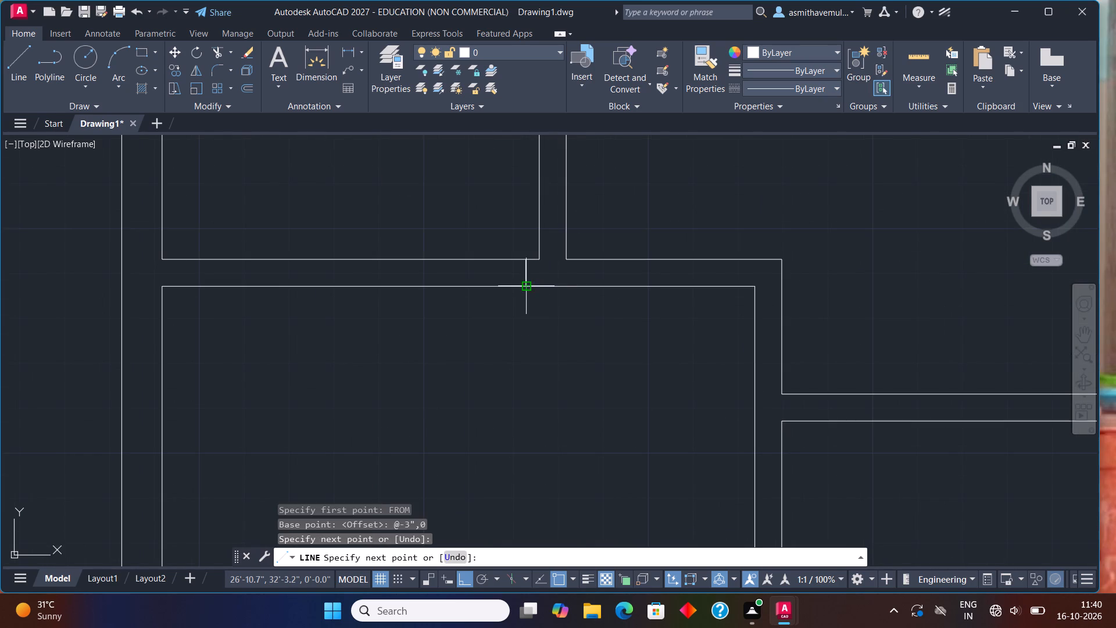
key(Escape)
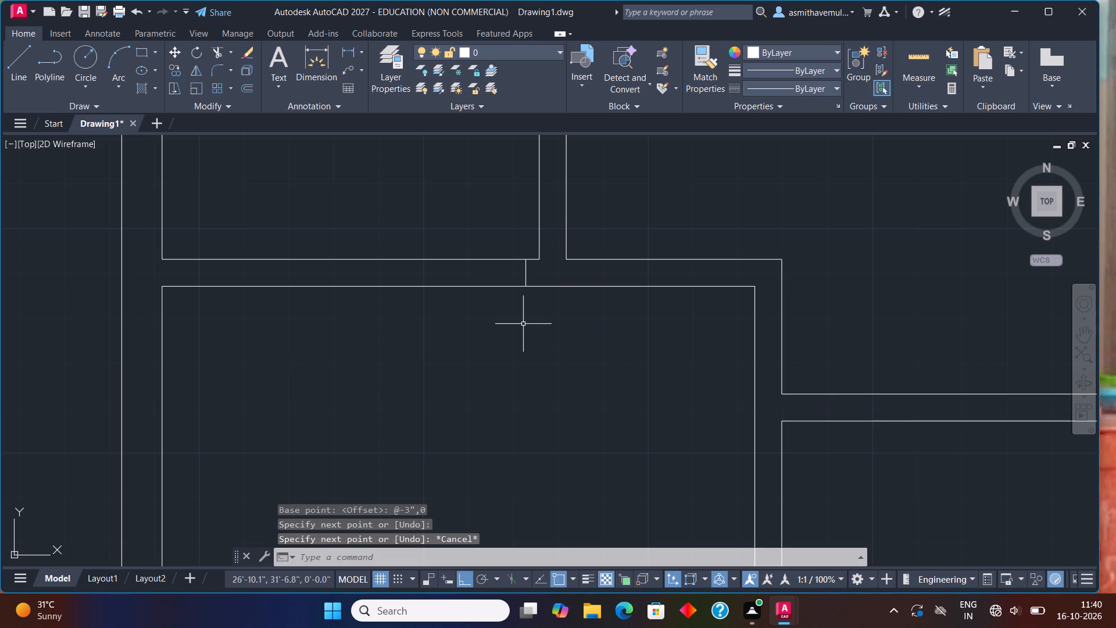
Offset the new short wall line 3" to the west to form the door jamb.
key(o)
key(Return)
key(3)
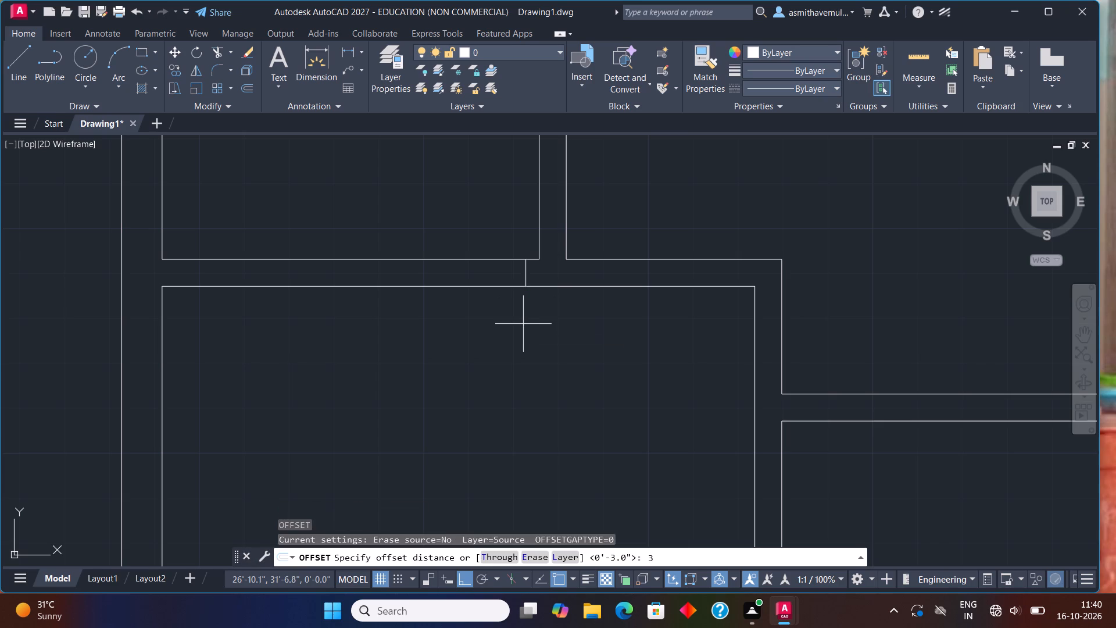
key(shift+quotedbl)
key(Return)
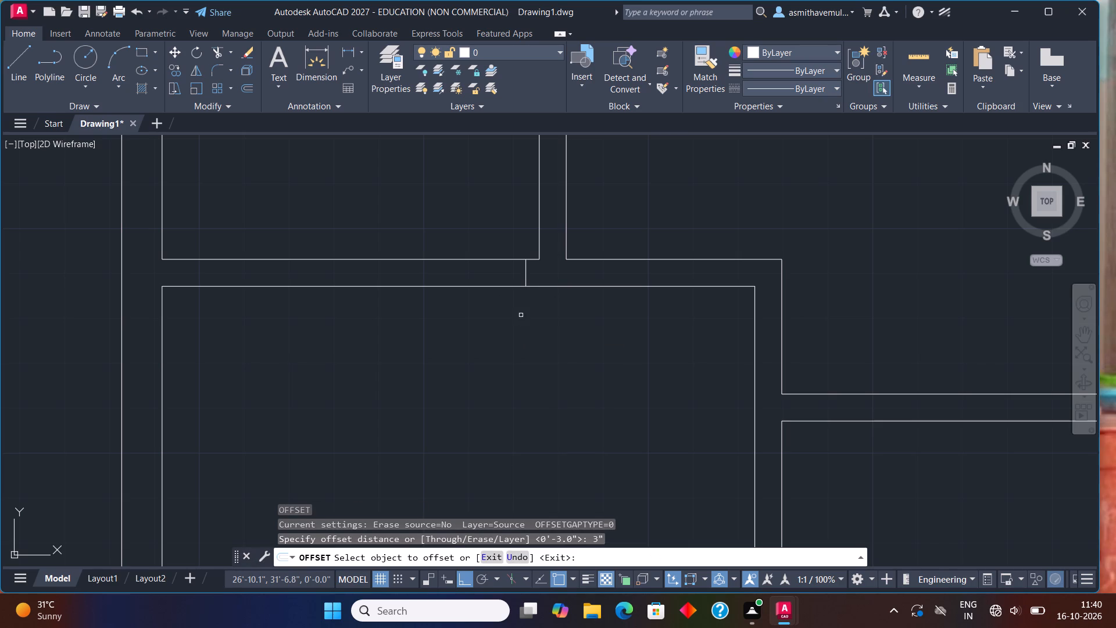
click(526, 273)
click(496, 279)
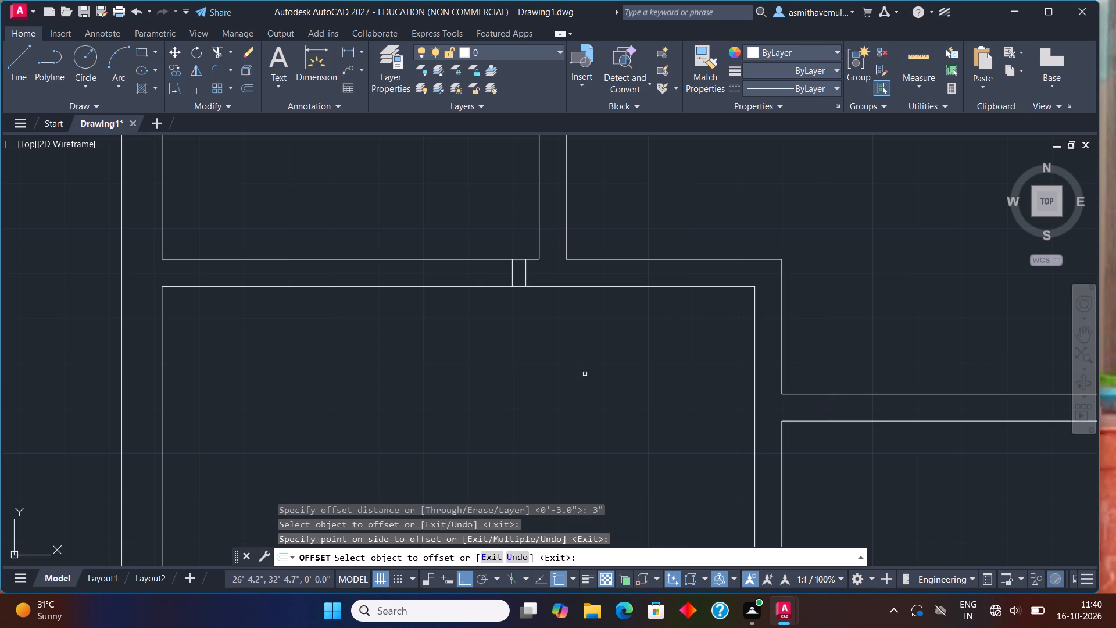
key(Escape)
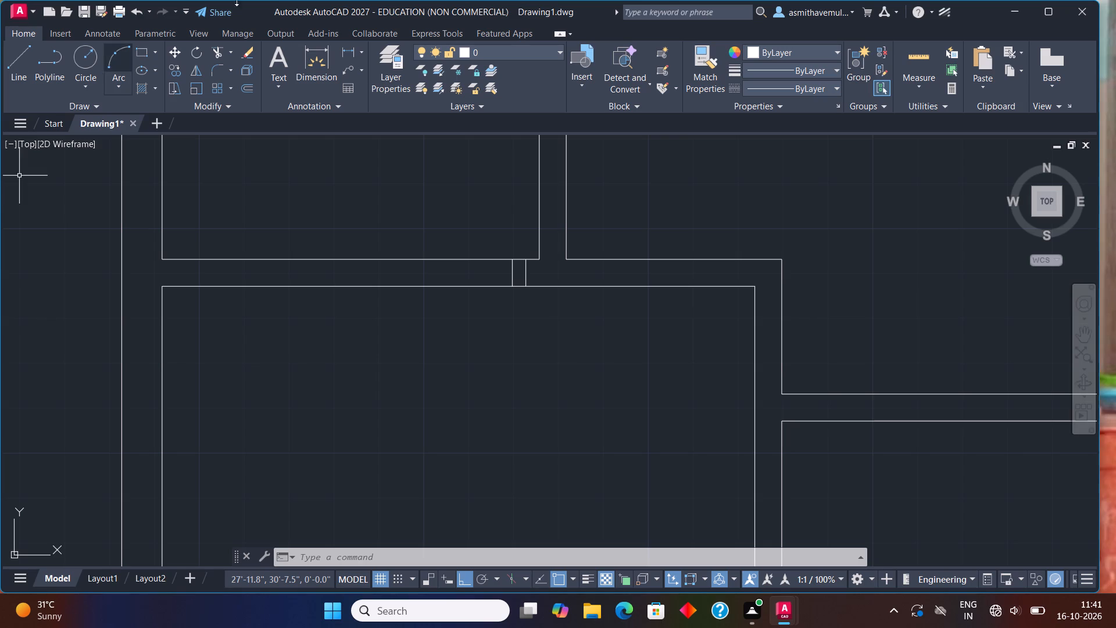
Offset the western jamb line 3' to the west to mark the opening's far side.
key(o)
key(Return)
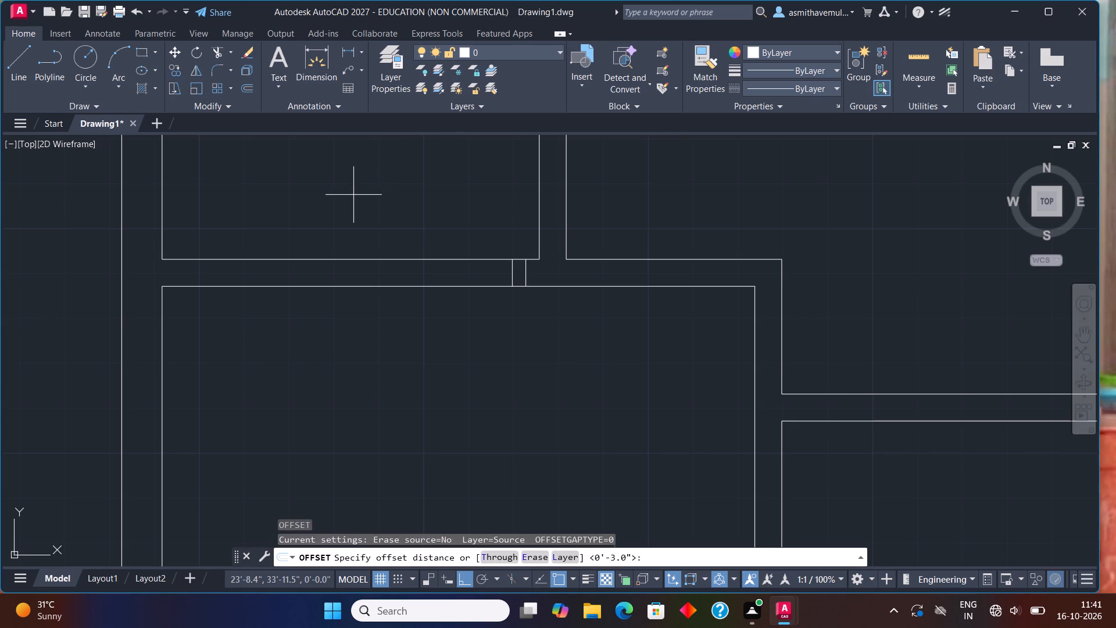
text(3')
key(Return)
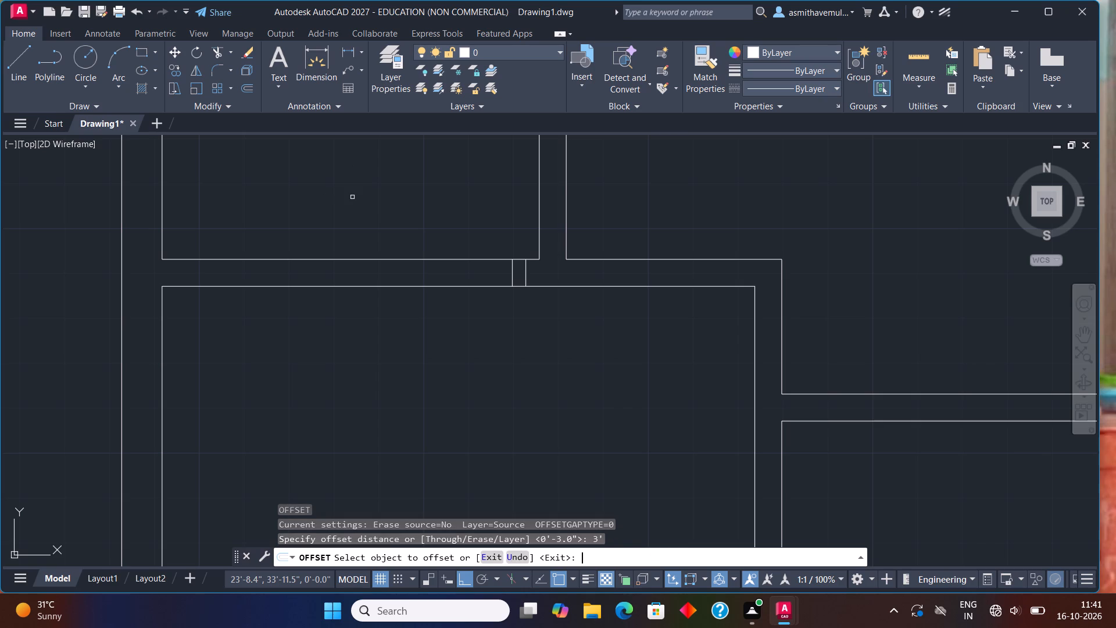
click(513, 277)
click(445, 276)
key(Escape)
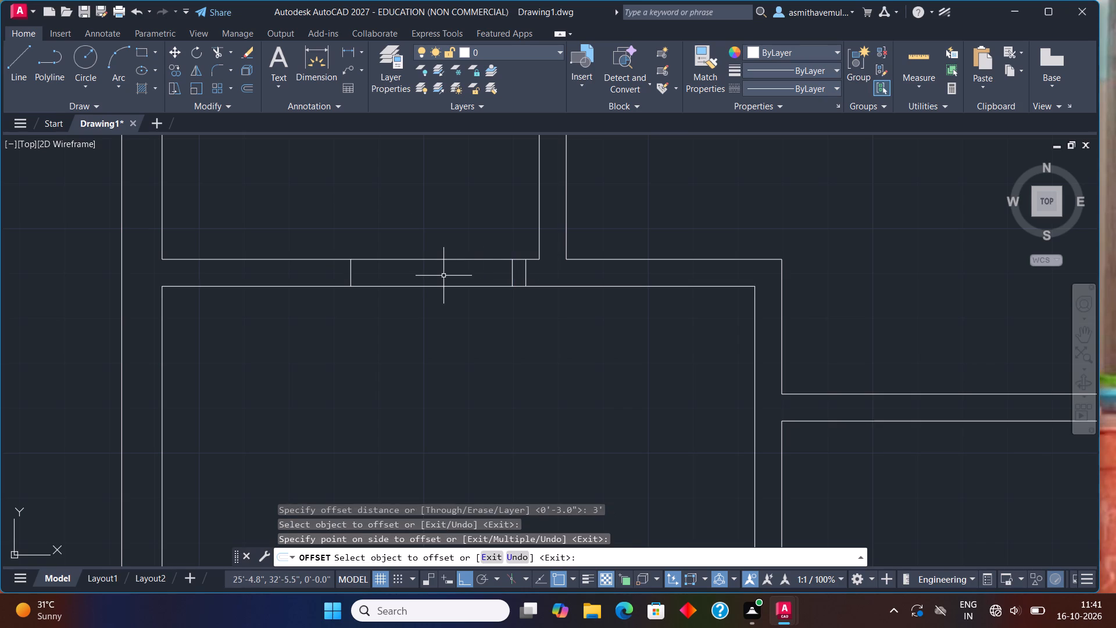
Offset the opening's far-side line 3" to the west.
key(o)
key(Return)
key(3)
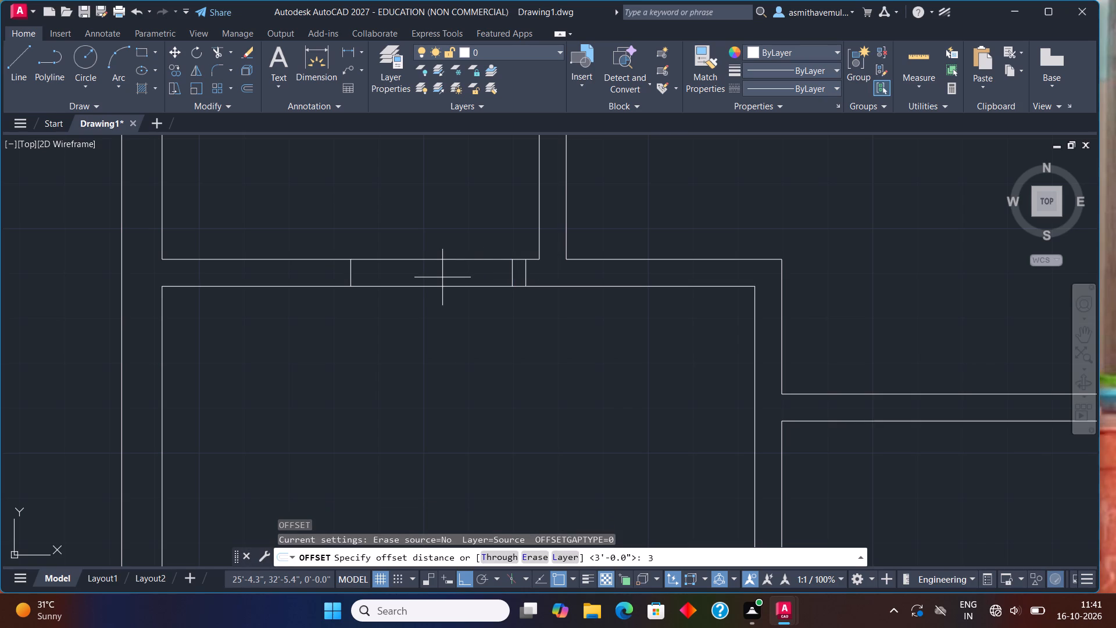
key(shift+quotedbl)
key(Return)
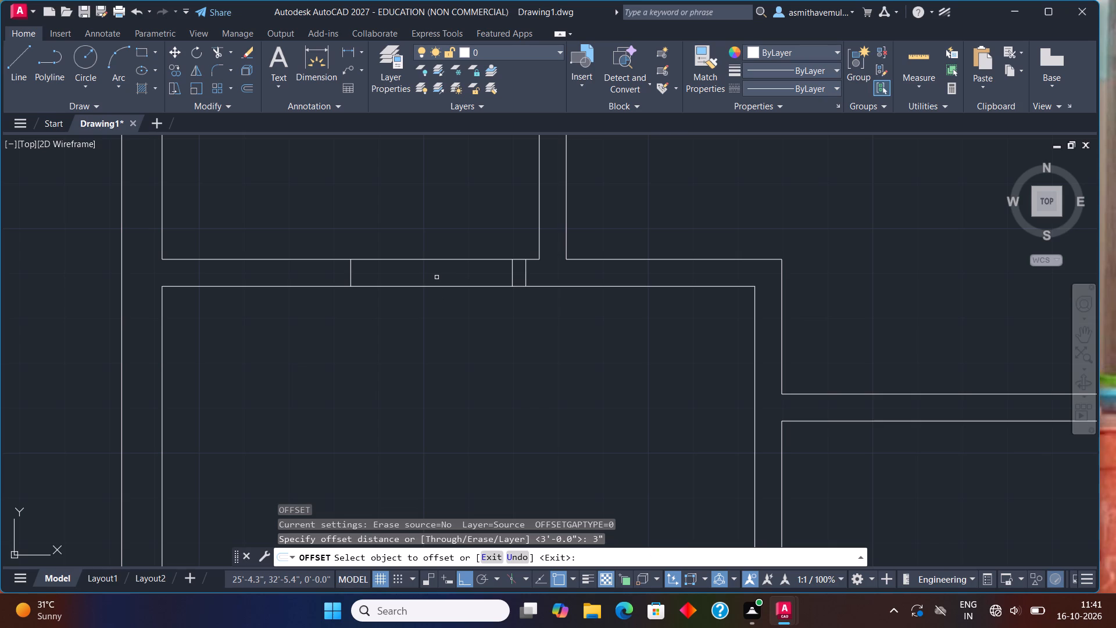
click(352, 274)
click(313, 273)
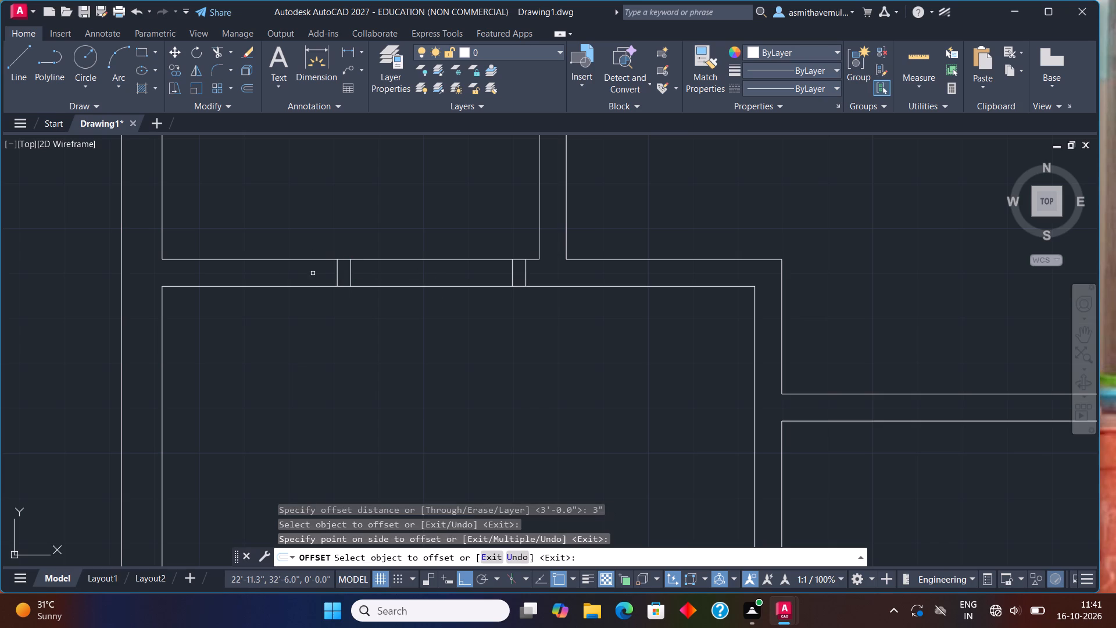
key(Escape)
Trim both faces of the horizontal partition between the two inner jamb lines to clear the 3' door opening.
text(TRIM)
key(Return)
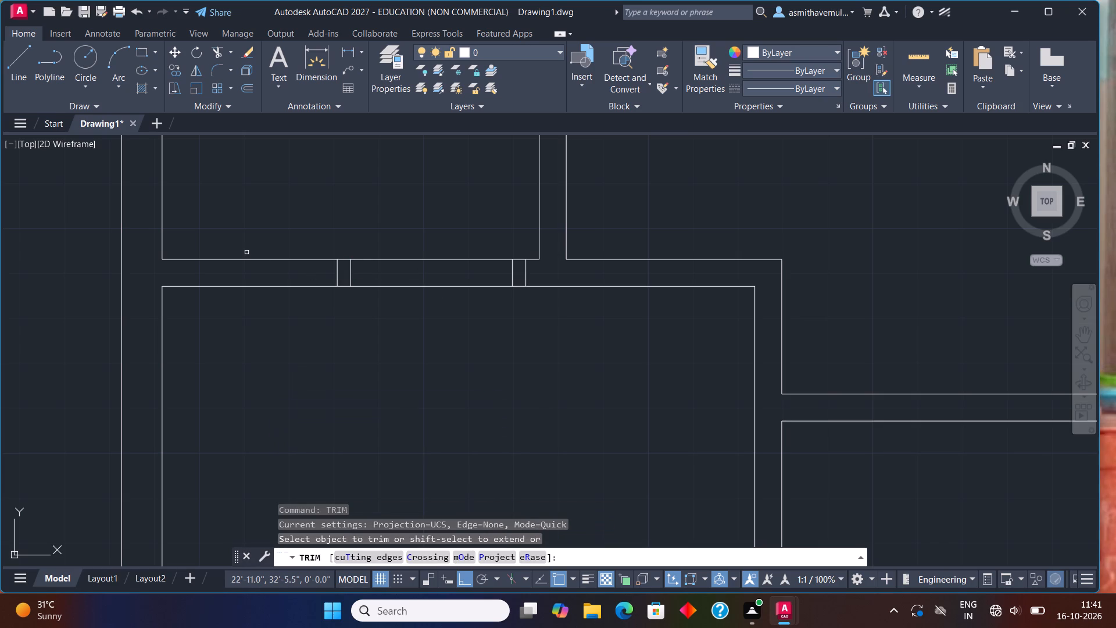
drag(375, 320, 382, 308)
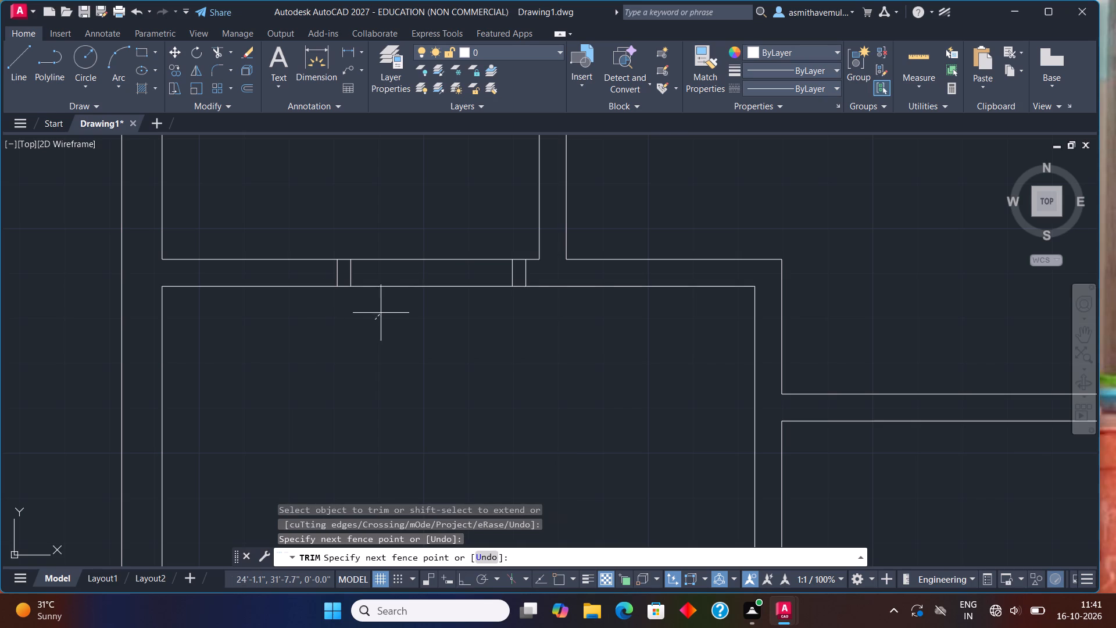
drag(382, 308, 407, 223)
key(Escape)
Draw a 3" by 3' rectangle as the door leaf, extending north into the small room from the east jamb's upper-left corner.
scroll(416, 230, down, 1)
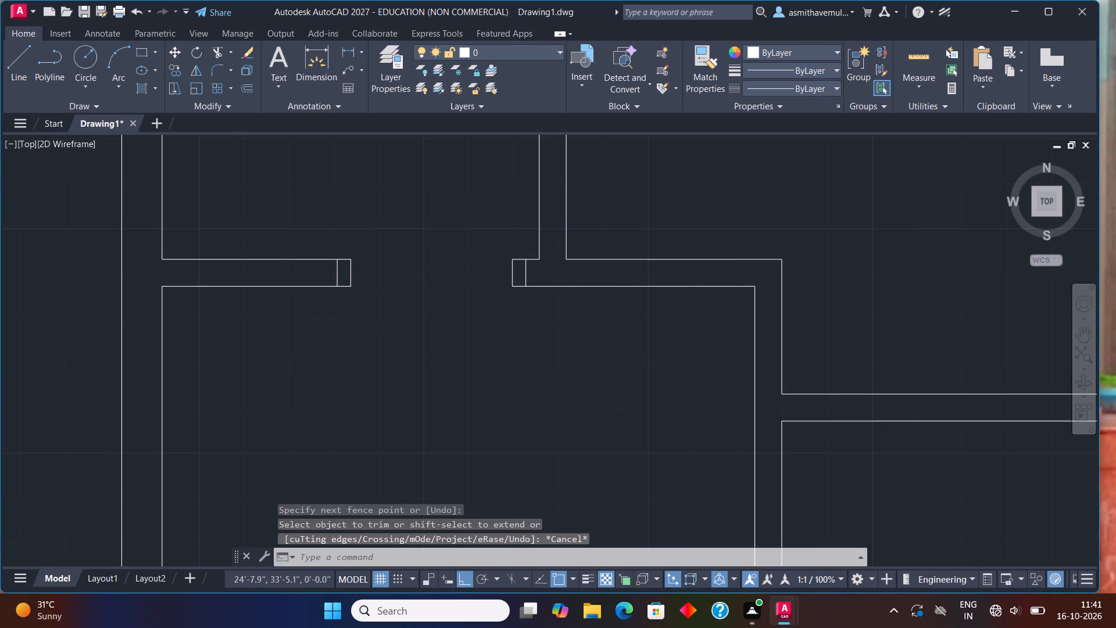
middle_drag(413, 234, 351, 280)
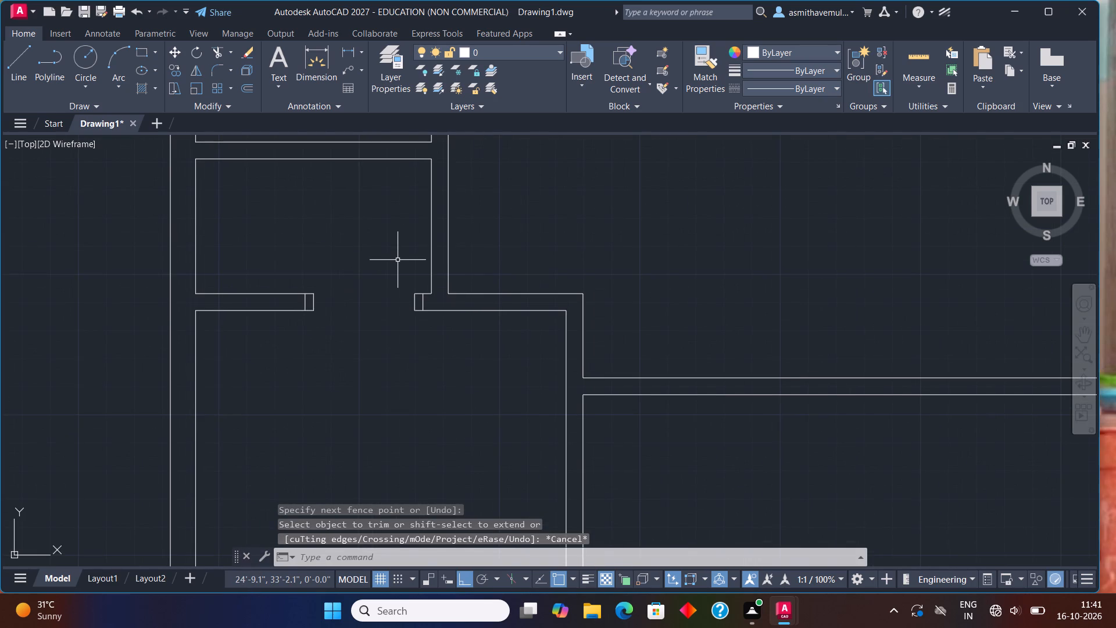
text(REC)
key(shift+Return)
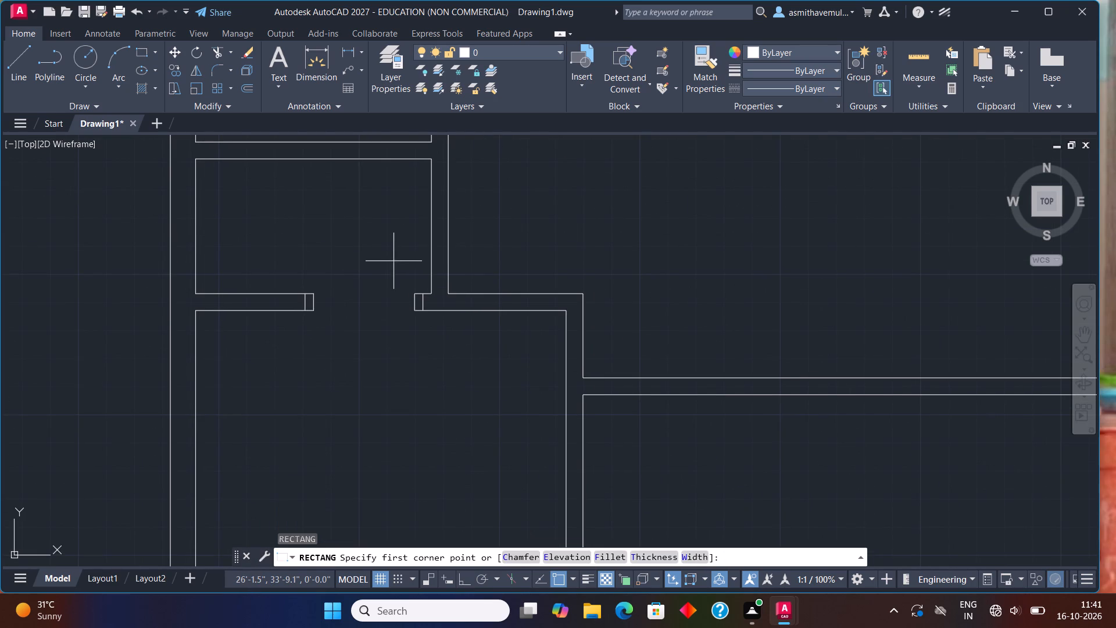
click(412, 297)
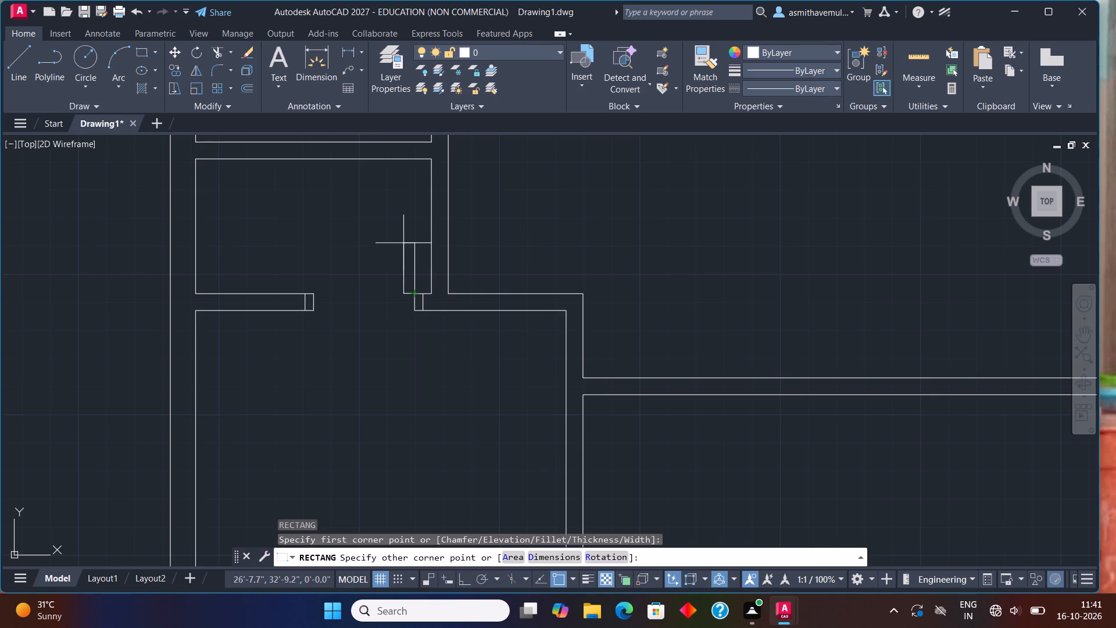
key(d)
key(Return)
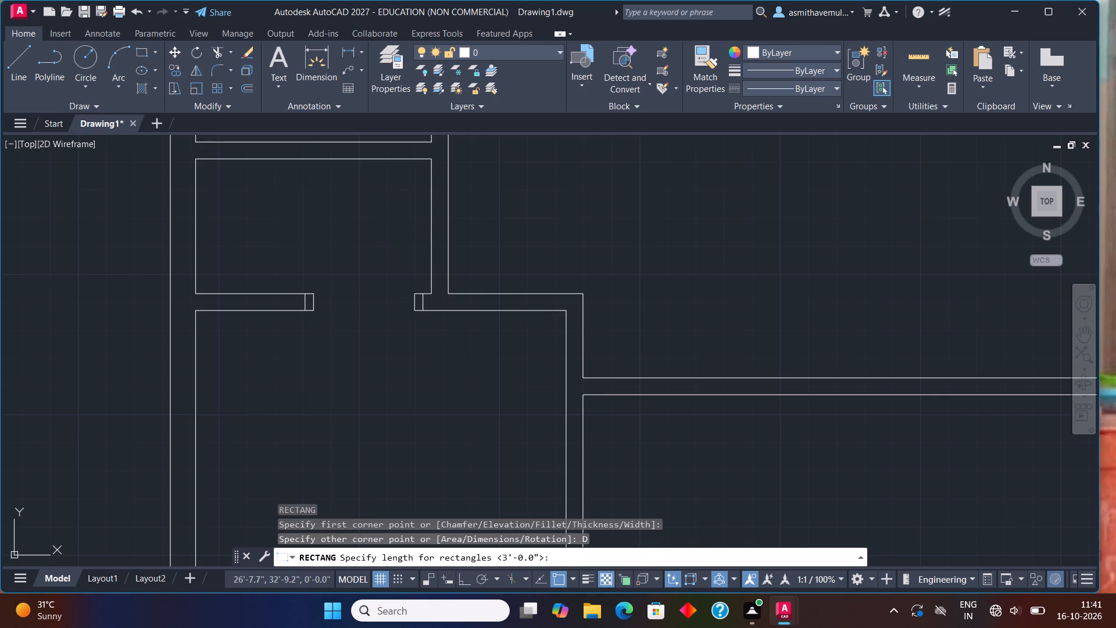
key(3)
key(shift+quotedbl)
key(Return)
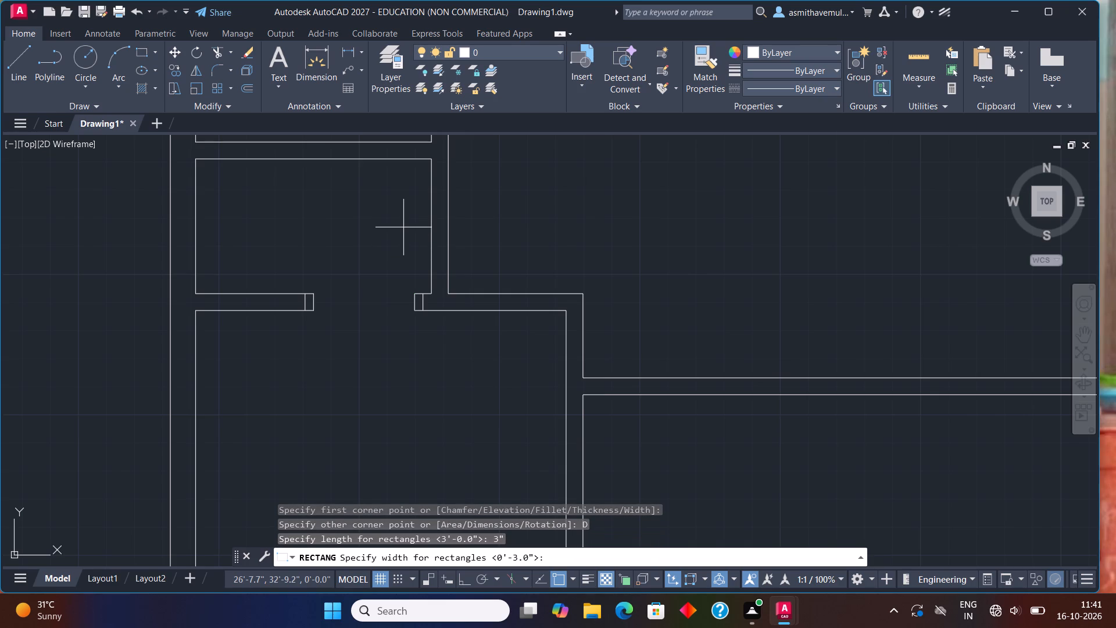
text(3')
key(Return)
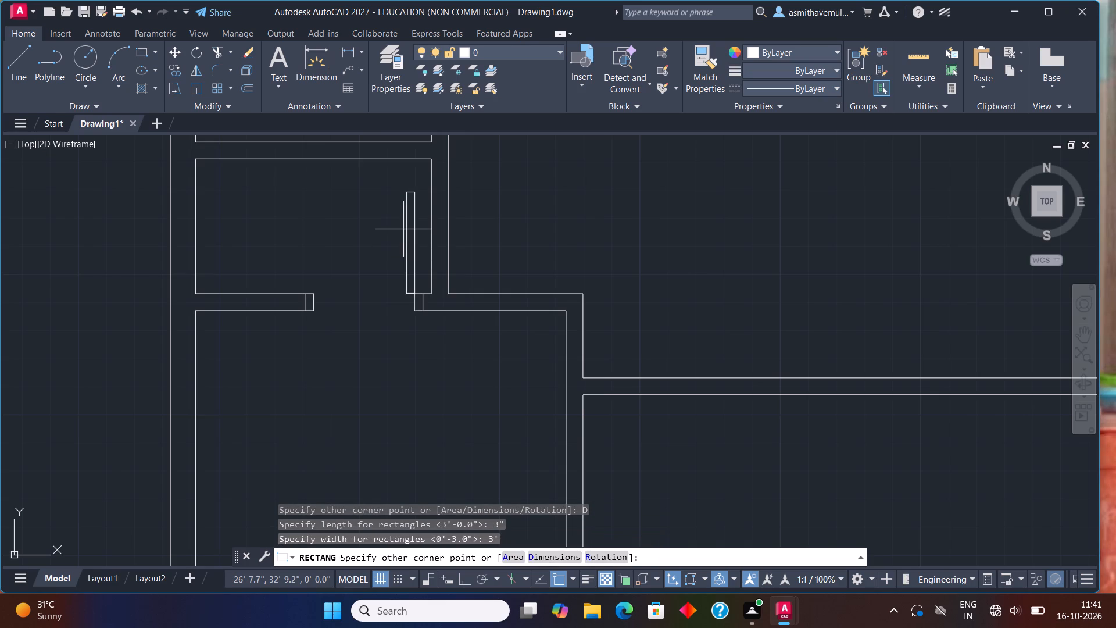
click(403, 229)
Draw a three-point swing arc from the door leaf's top-right corner through its top-left corner to the west jamb's upper corner.
text(ARC)
key(Return)
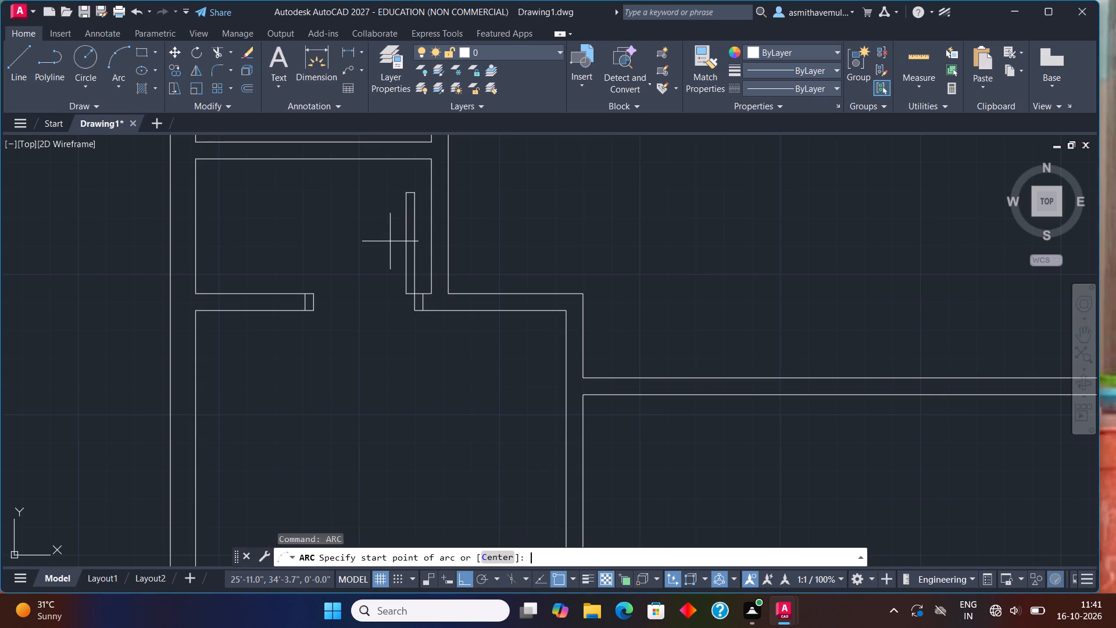
scroll(421, 207, up, 1)
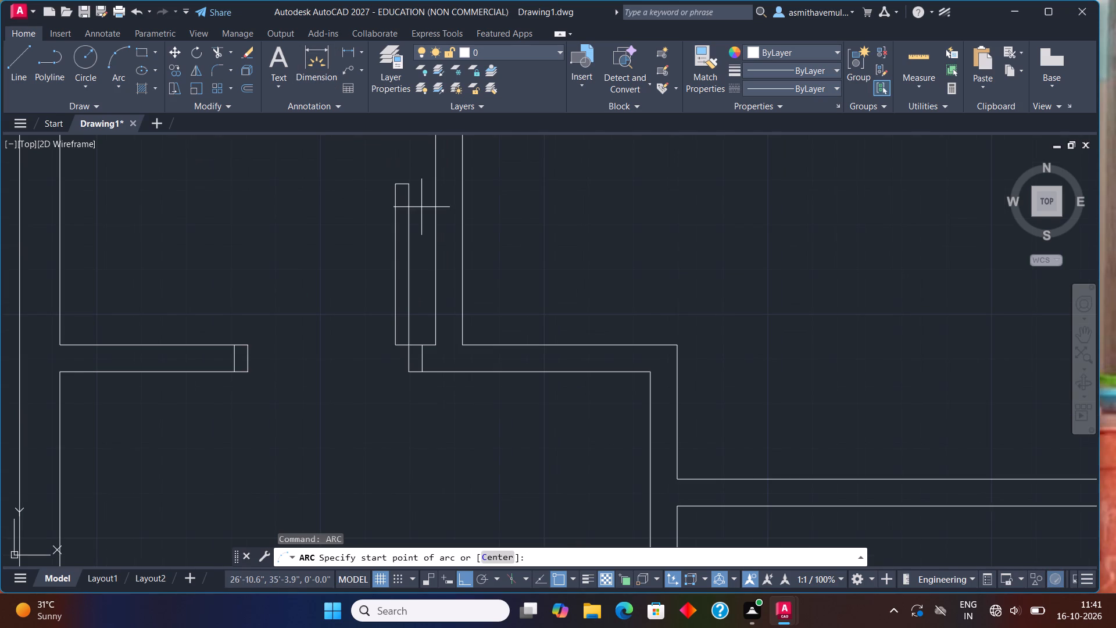
click(410, 184)
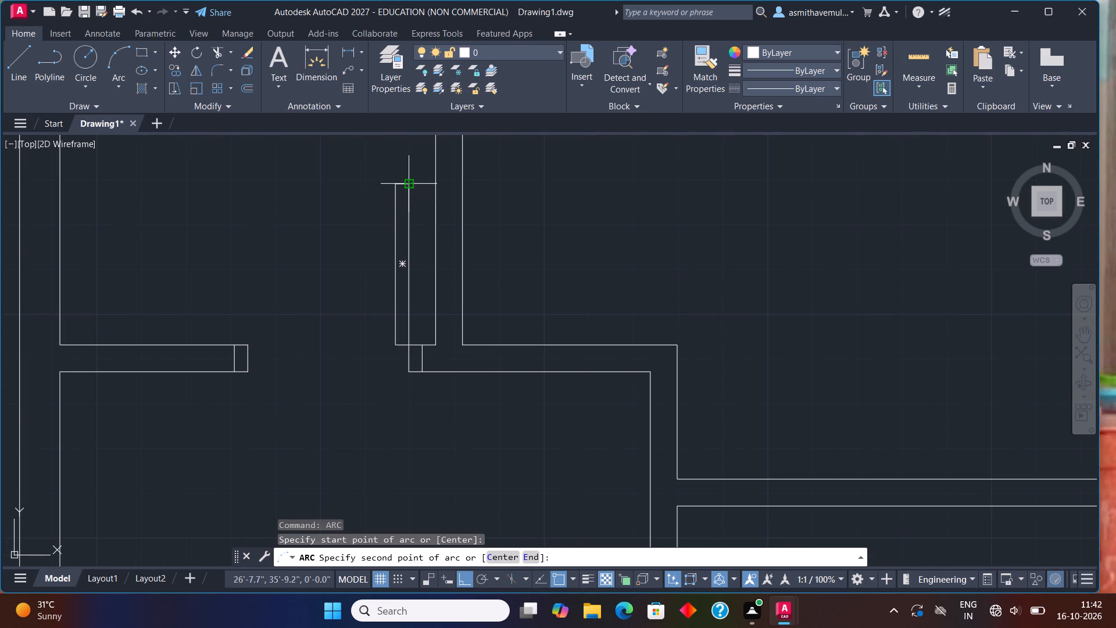
click(393, 186)
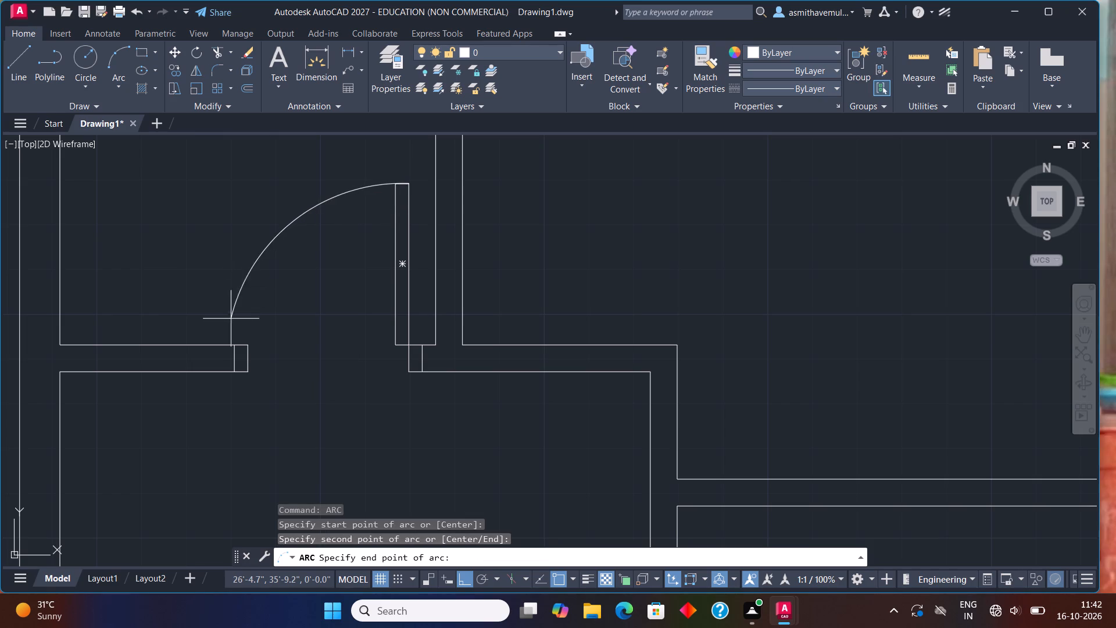
click(246, 347)
Draw a jamb line across the partition north of the upper small room, starting 3" west of the room's northeast inner corner.
scroll(385, 313, down, 1)
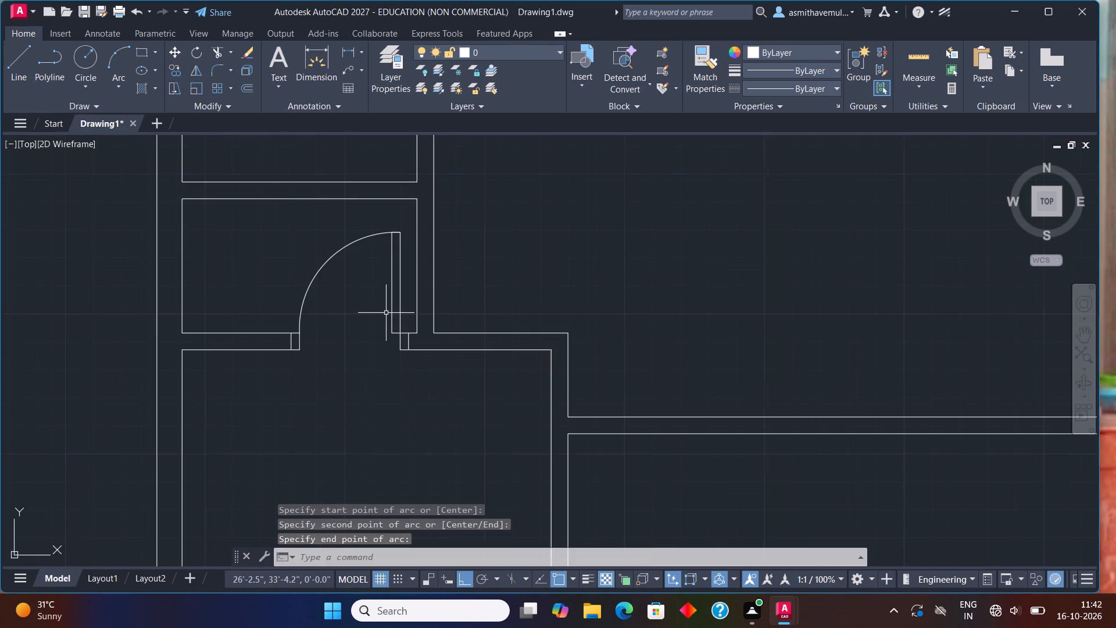
middle_drag(430, 238, 431, 312)
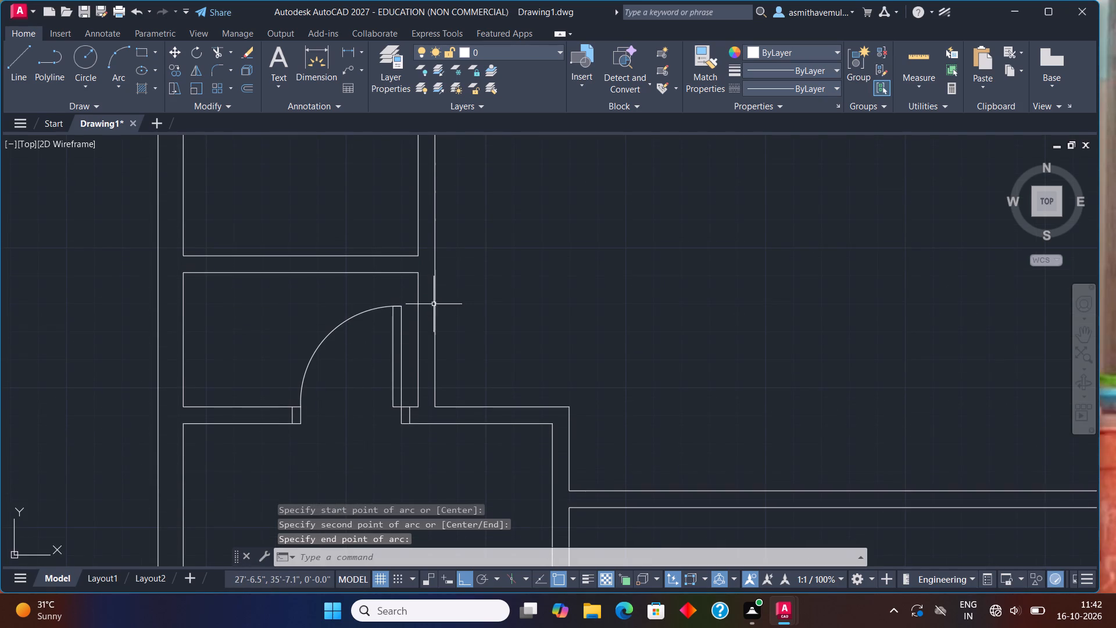
middle_drag(438, 261, 434, 397)
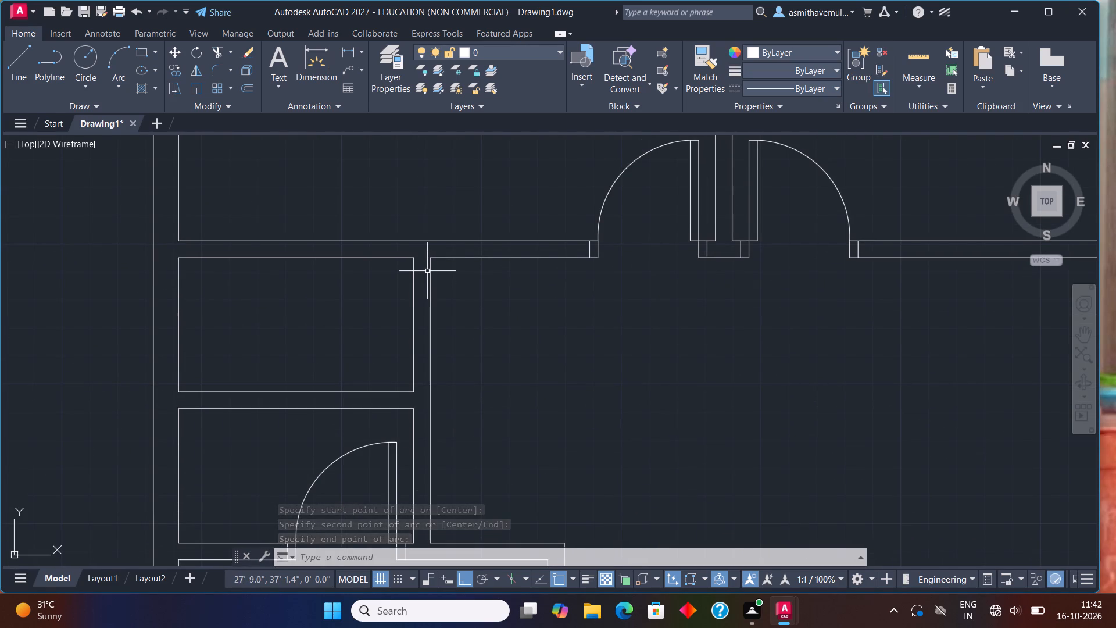
key(l)
key(Return)
text(FR)
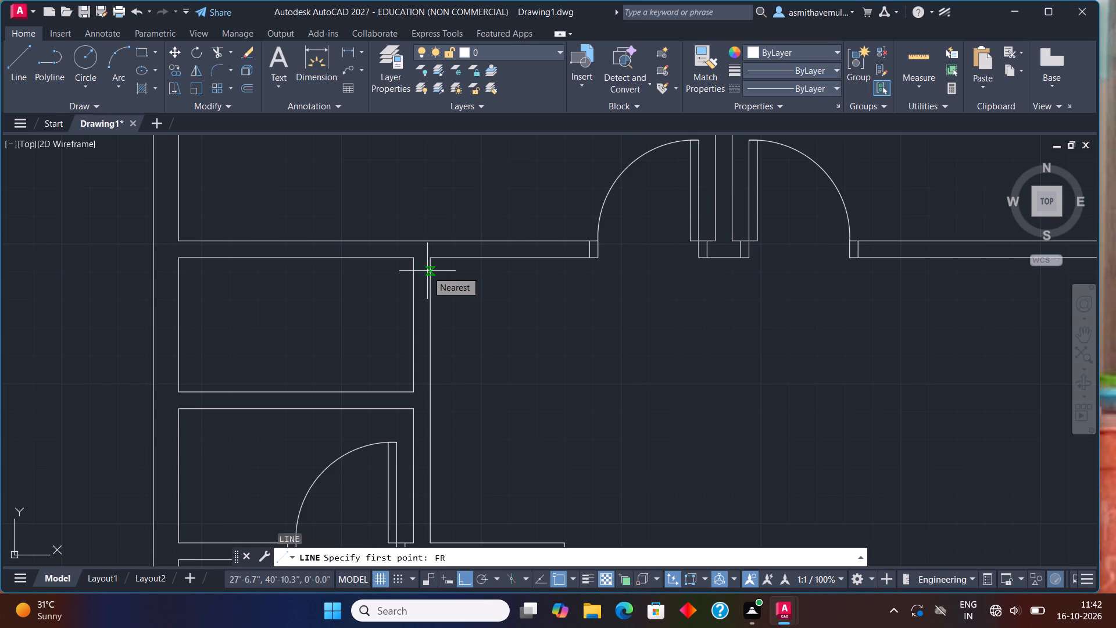
text(OM)
key(Return)
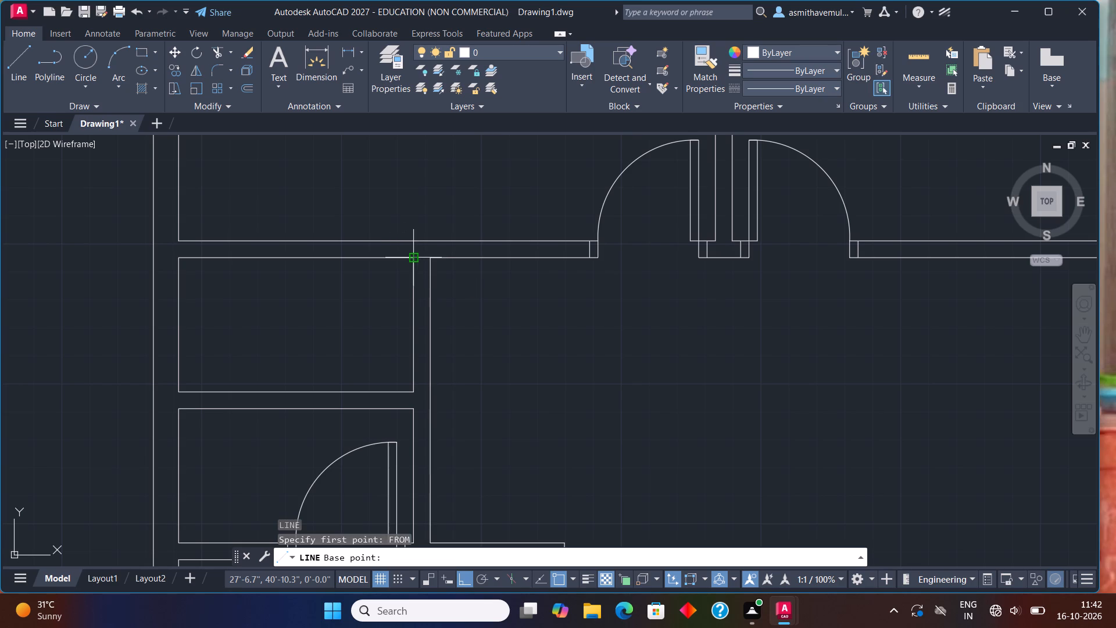
click(414, 261)
text(@-3)
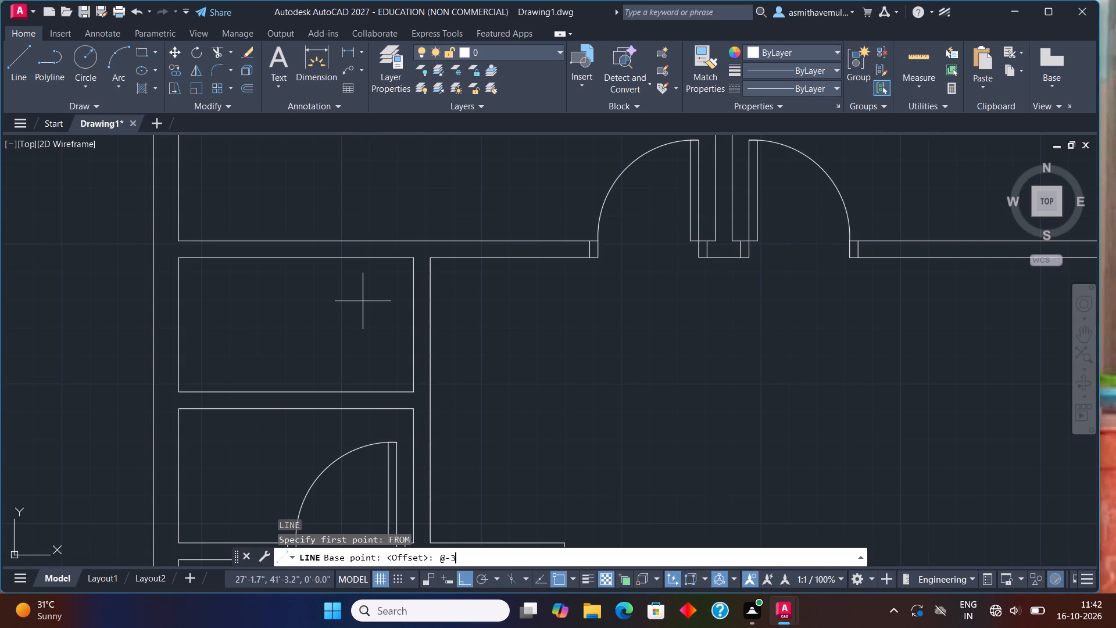
text(",0)
key(Return)
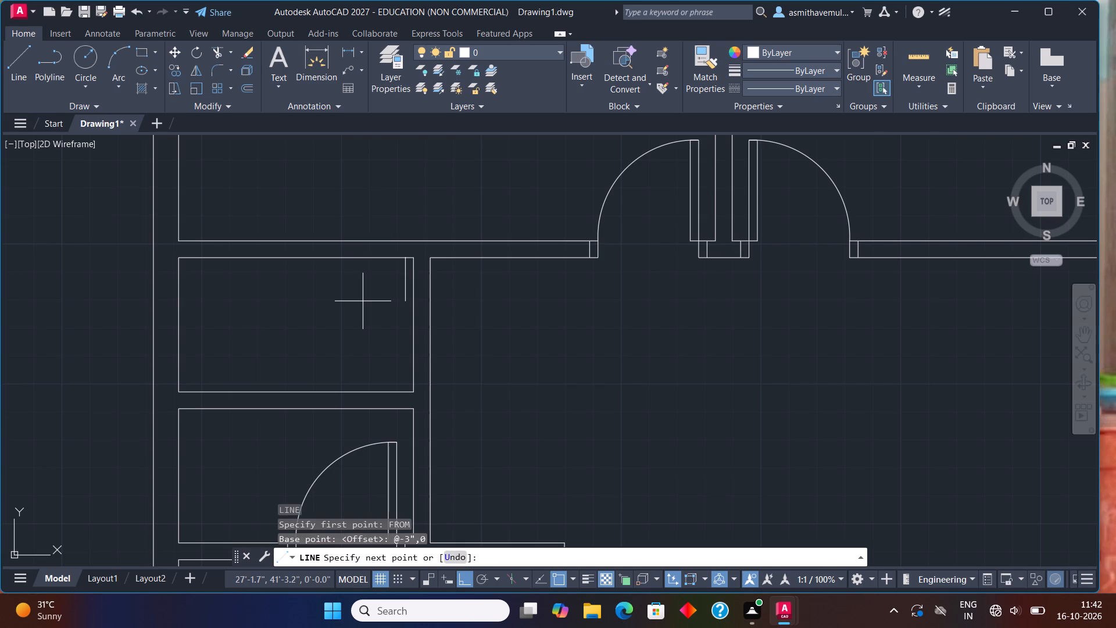
click(403, 244)
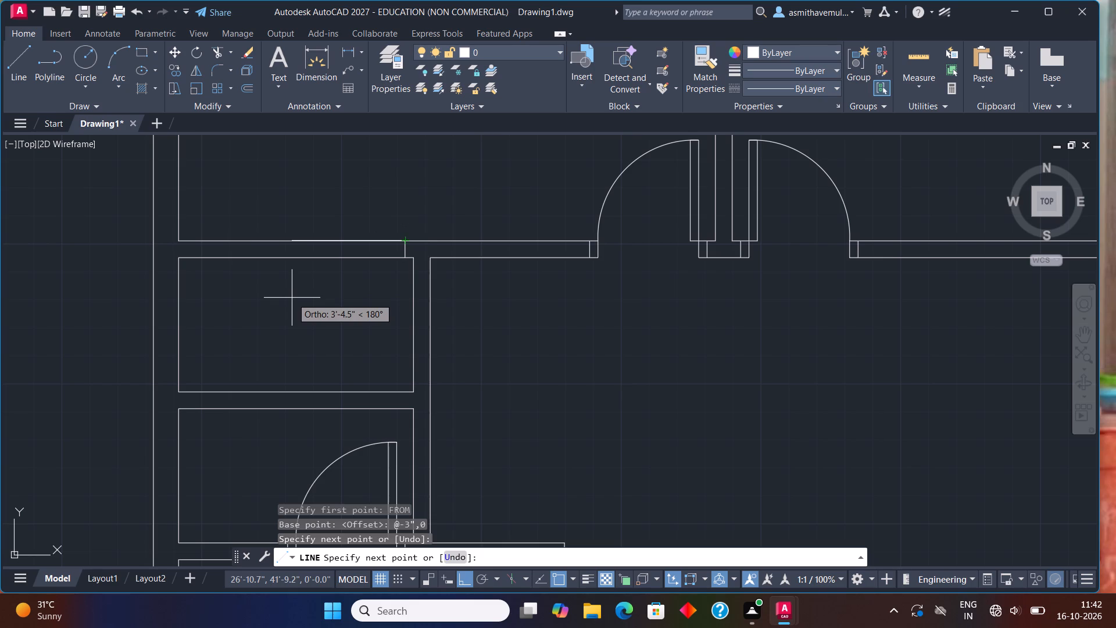
key(Escape)
Offset the new jamb line 3" to the west.
key(o)
key(Return)
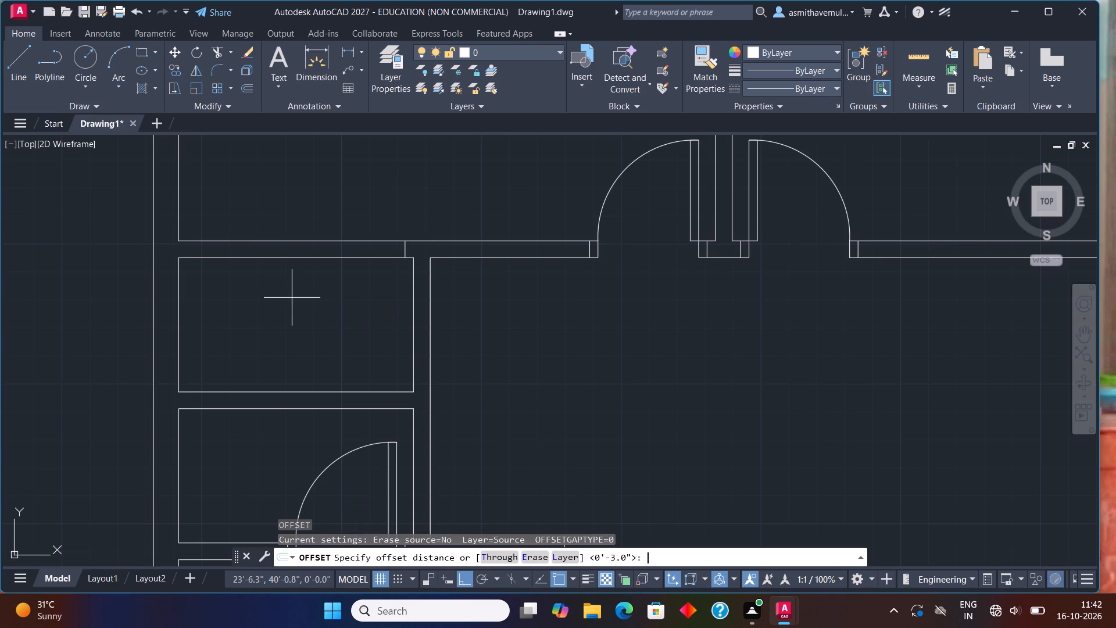
text(3")
key(Return)
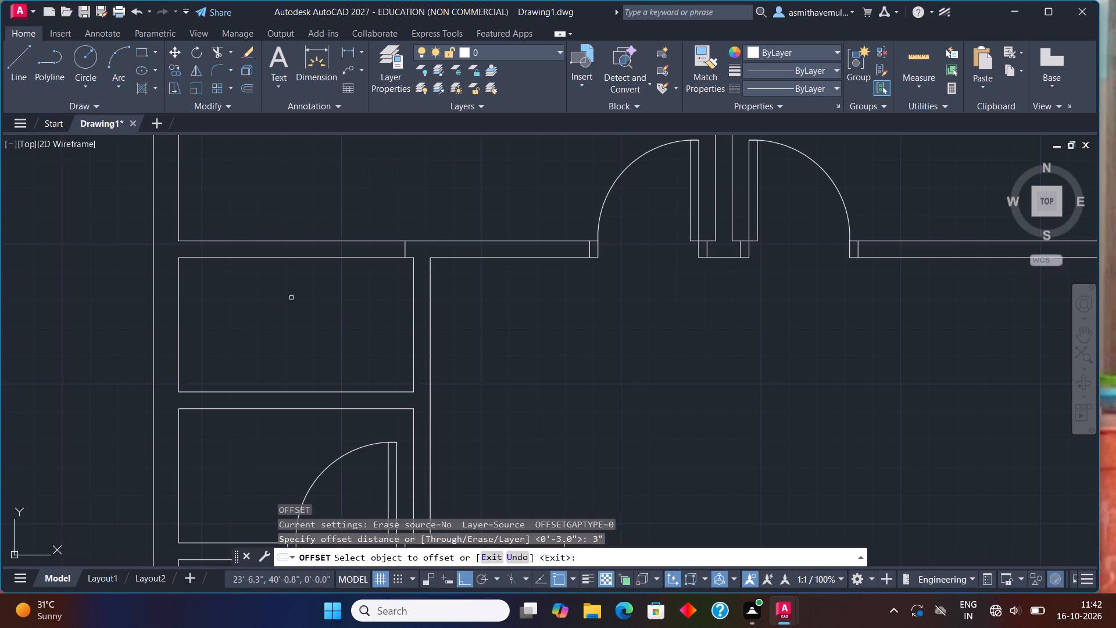
scroll(360, 270, up, 1)
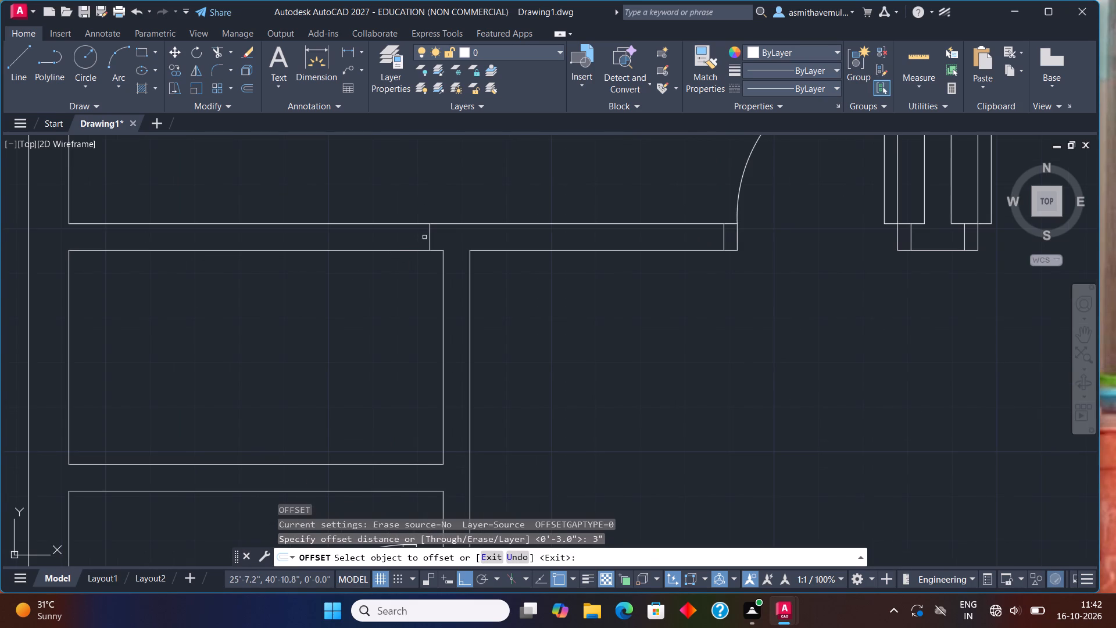
click(430, 244)
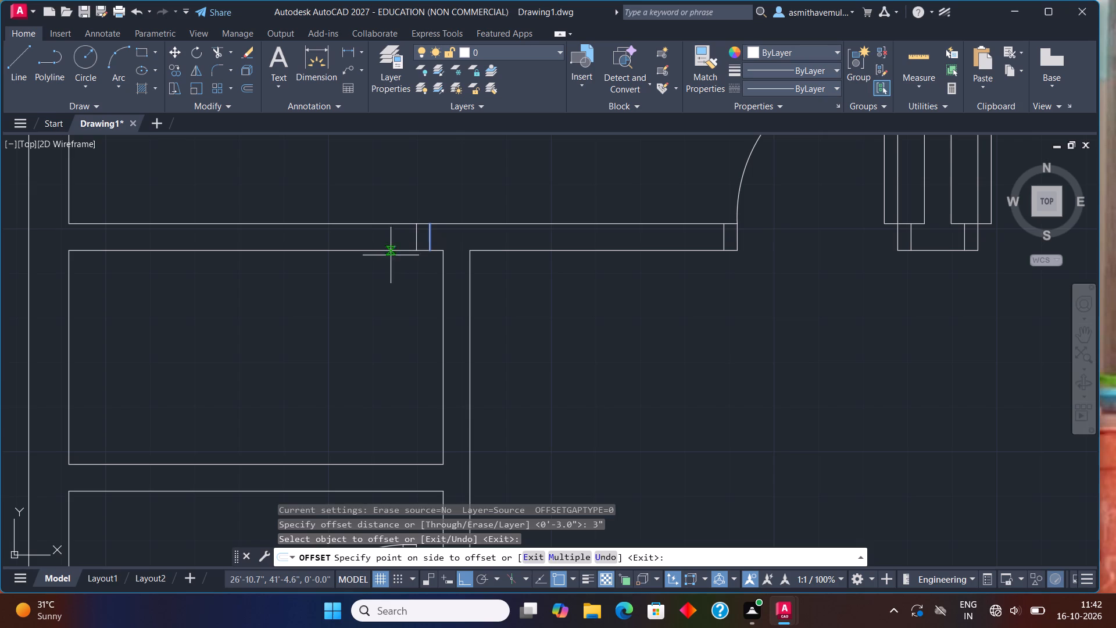
click(385, 257)
key(Escape)
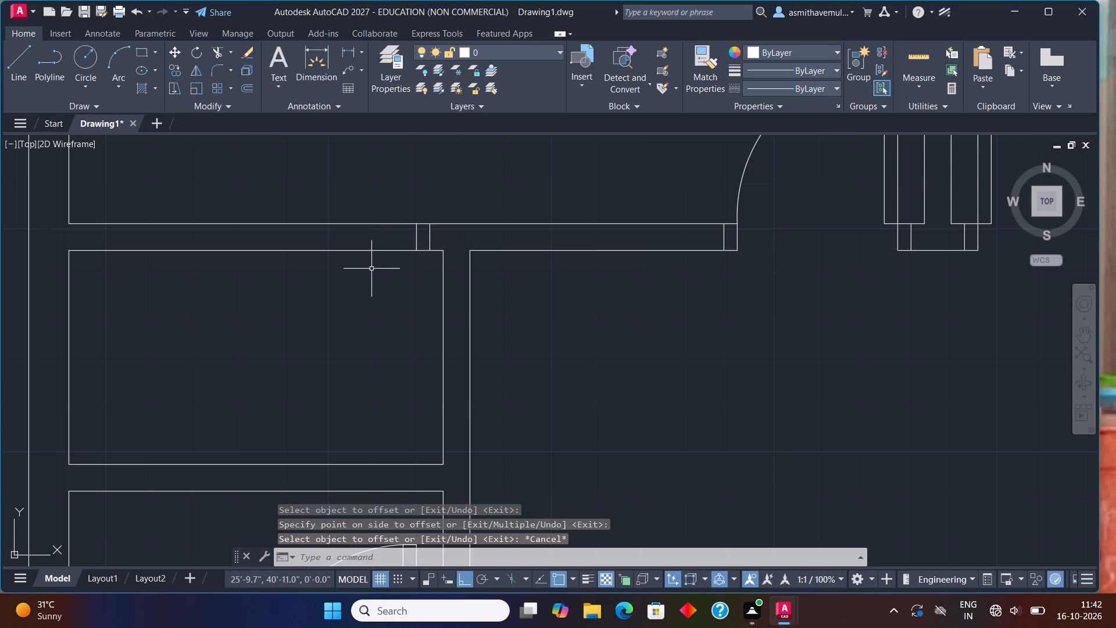
Offset the western jamb line 3' to the west to mark the opening's far side.
key(o)
key(Return)
text(3')
key(Return)
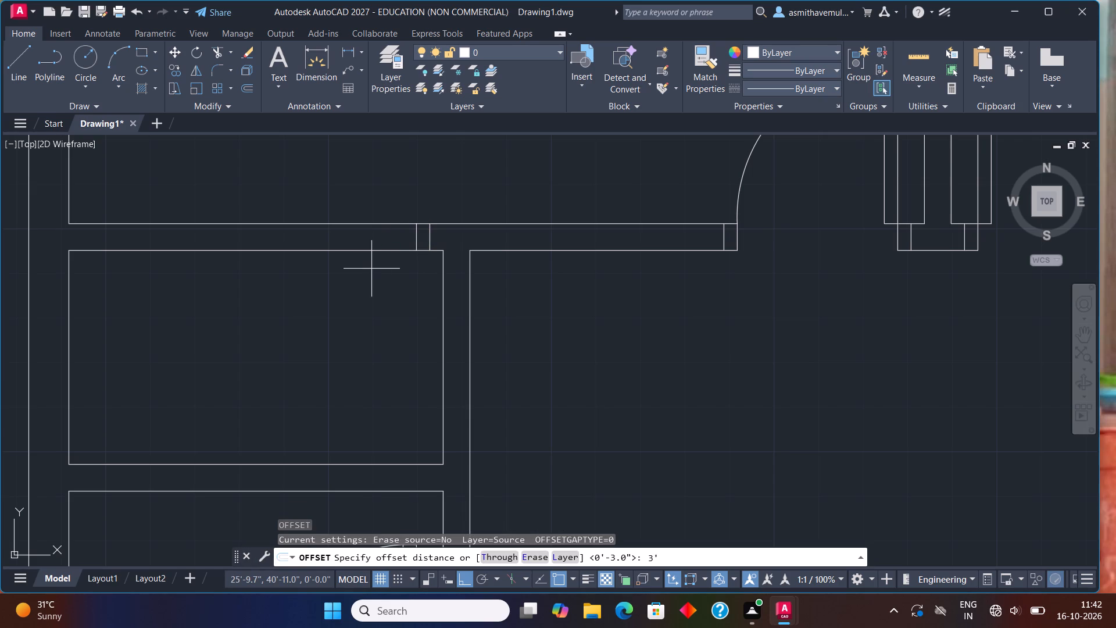
click(416, 246)
click(354, 229)
key(Escape)
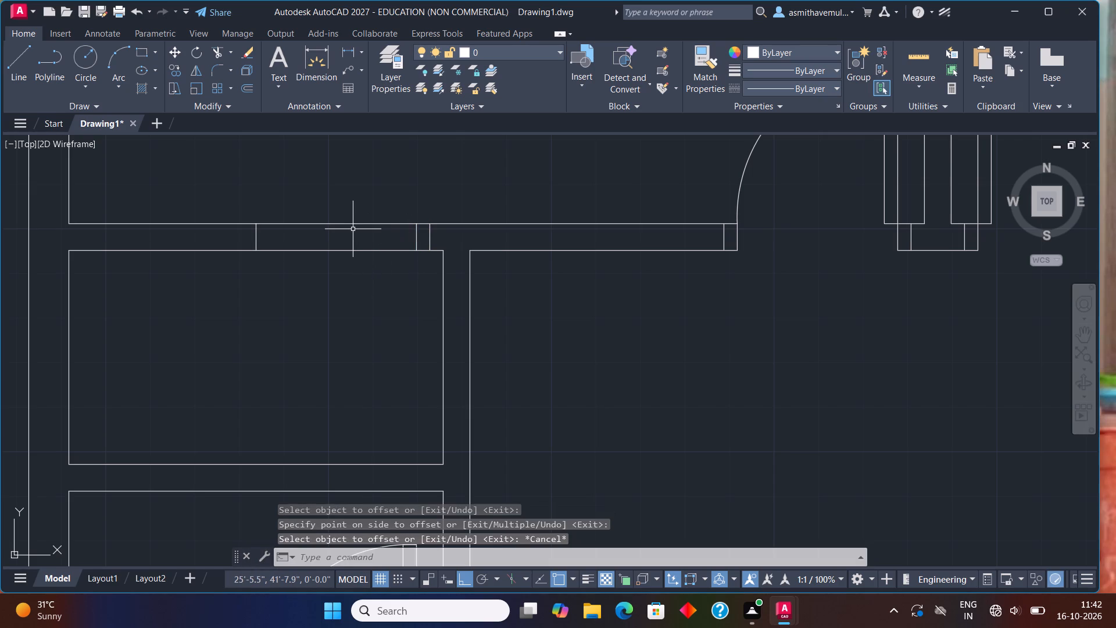
Offset the opening's far-side line 3" to the west.
key(o)
key(Return)
key(3)
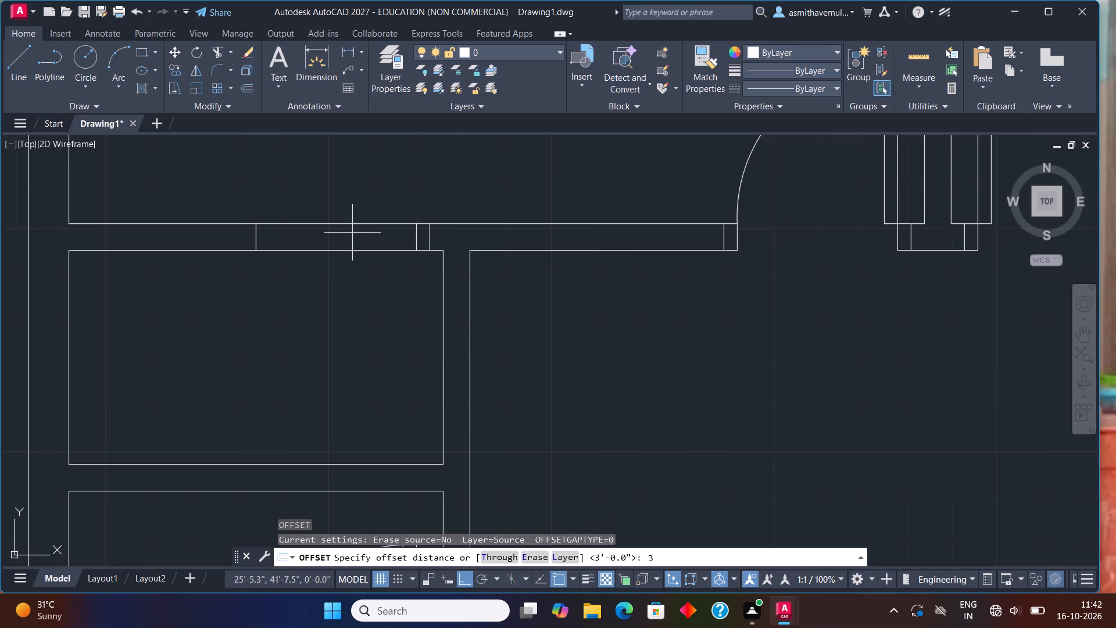
key(shift+quotedbl)
key(Return)
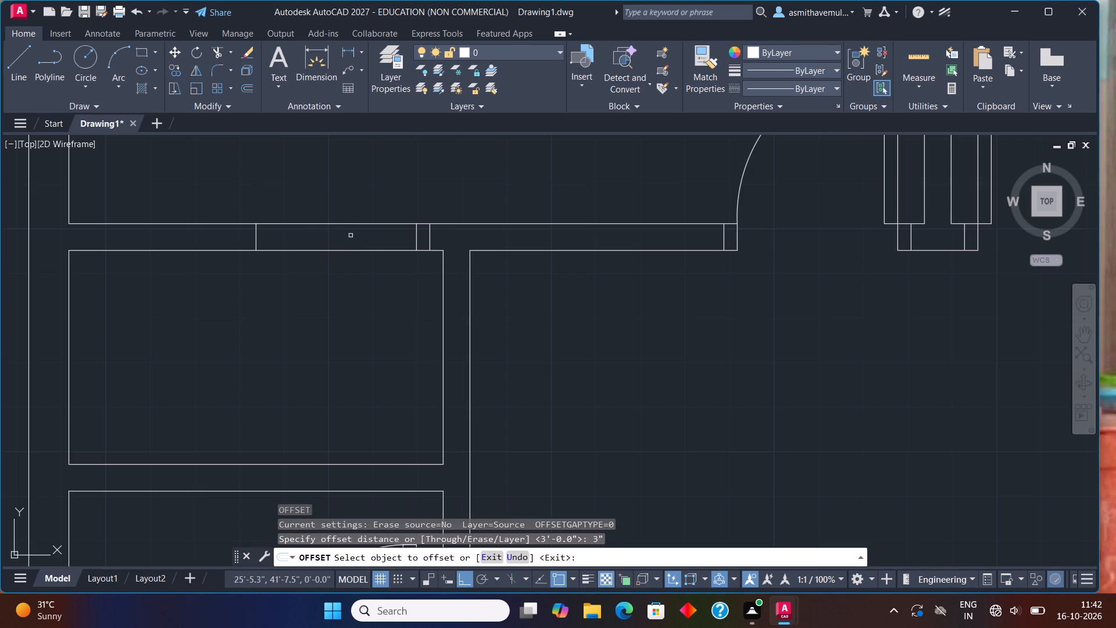
click(254, 242)
click(194, 233)
key(Escape)
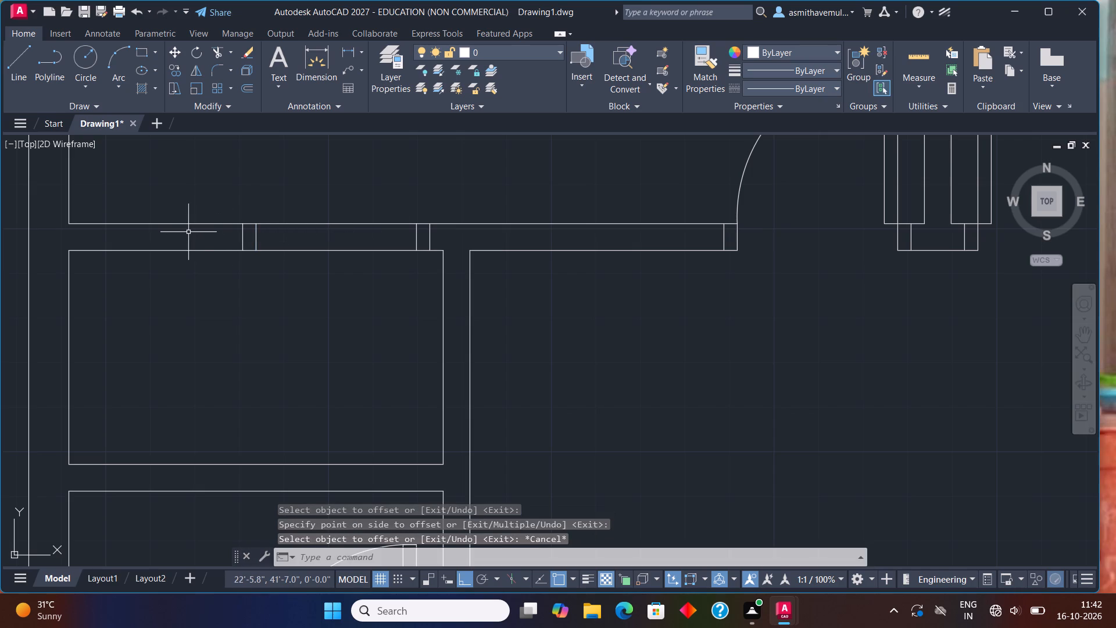
Trim both faces of the partition between the two inner jamb lines to clear the 3' door opening.
text(TRIM)
key(Return)
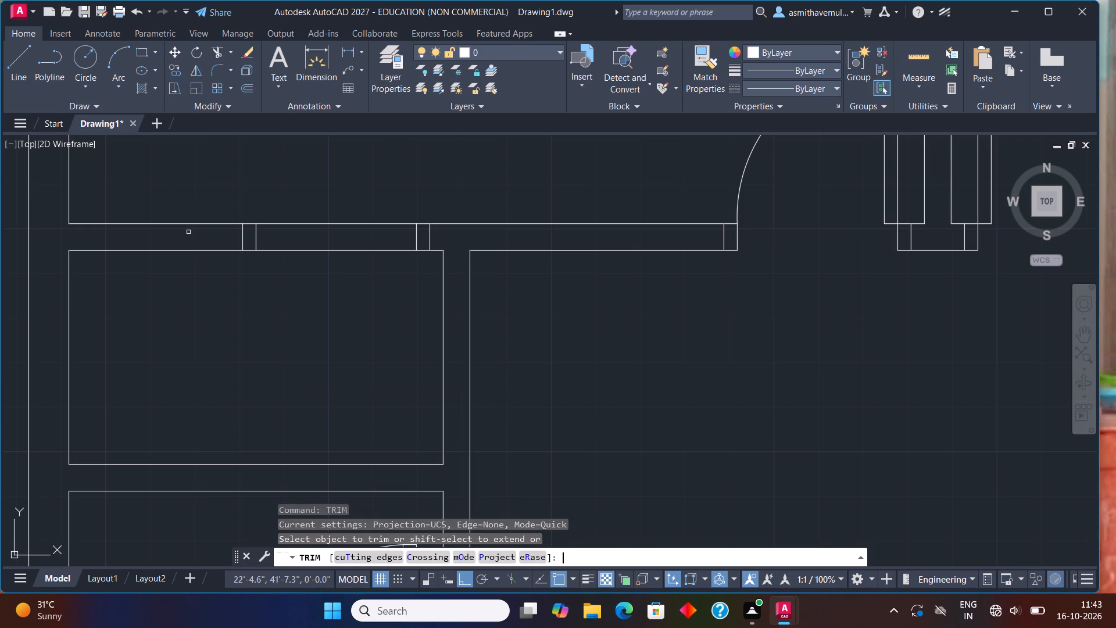
drag(363, 291, 380, 253)
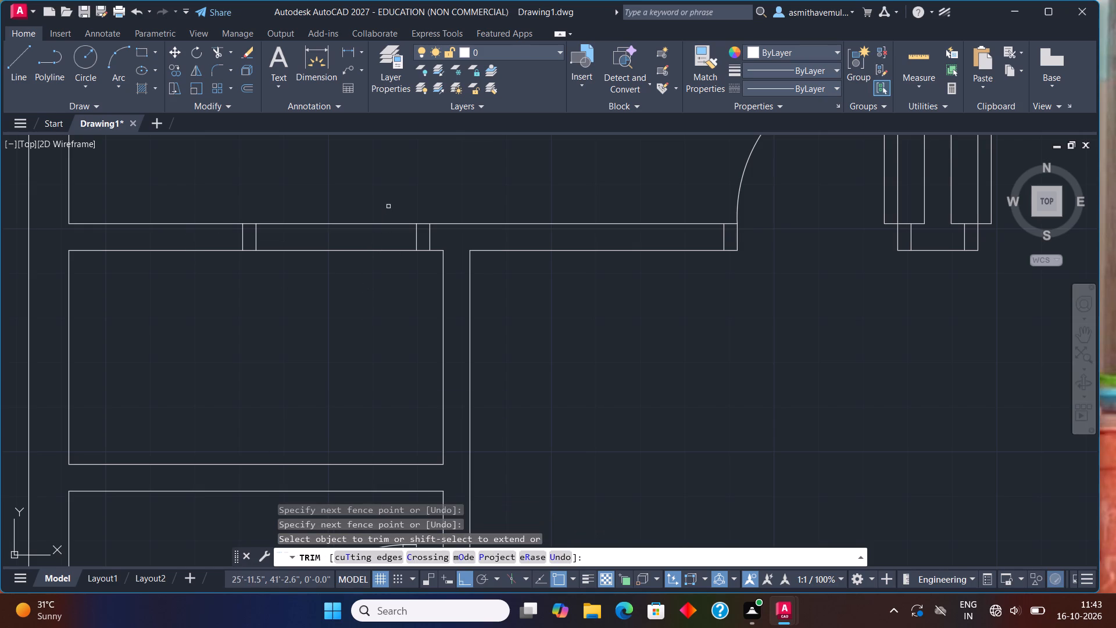
drag(388, 198, 308, 273)
key(Escape)
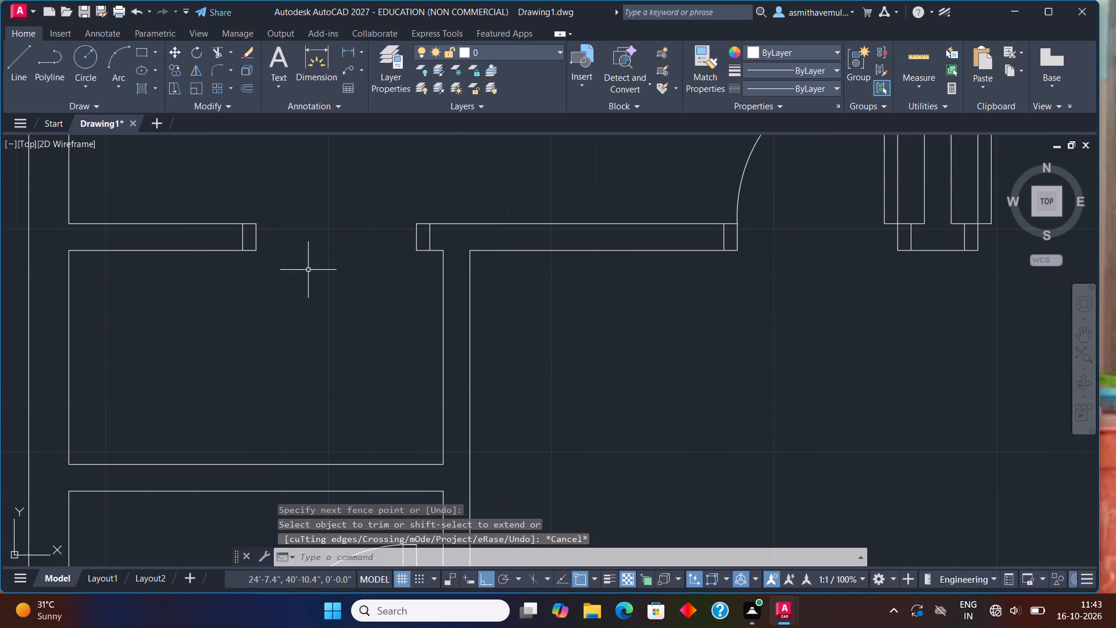
Draw a 3" by 3' rectangle as the door leaf, extending south into the upper small room from the east jamb's lower-left corner.
scroll(309, 267, down, 2)
text(REC)
key(Return)
scroll(315, 281, up, 1)
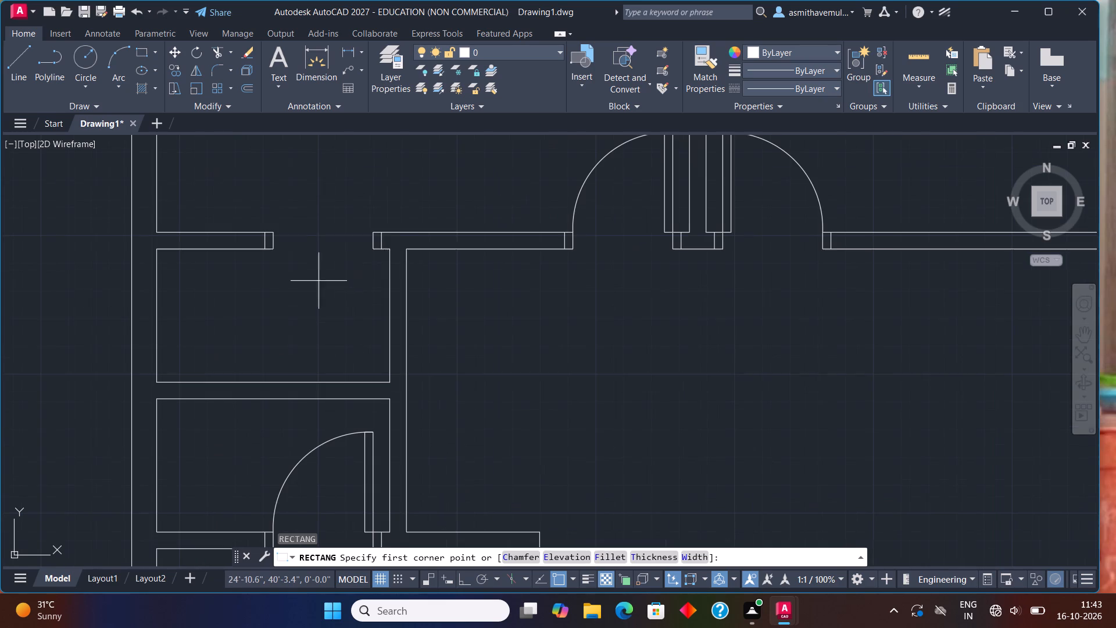
click(369, 248)
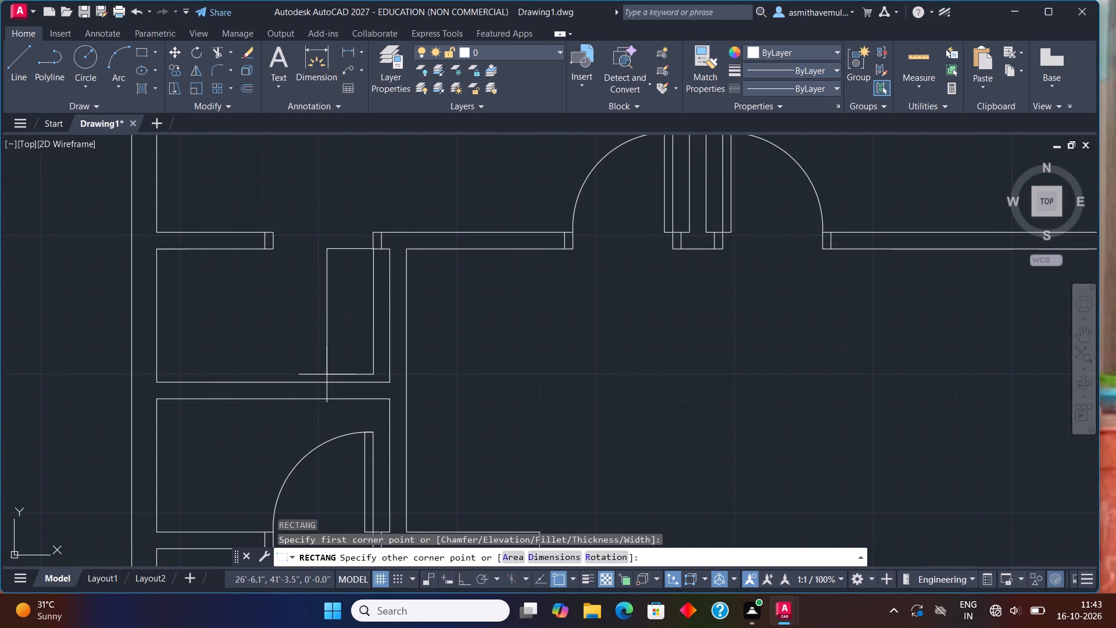
key(d)
key(Return)
key(3)
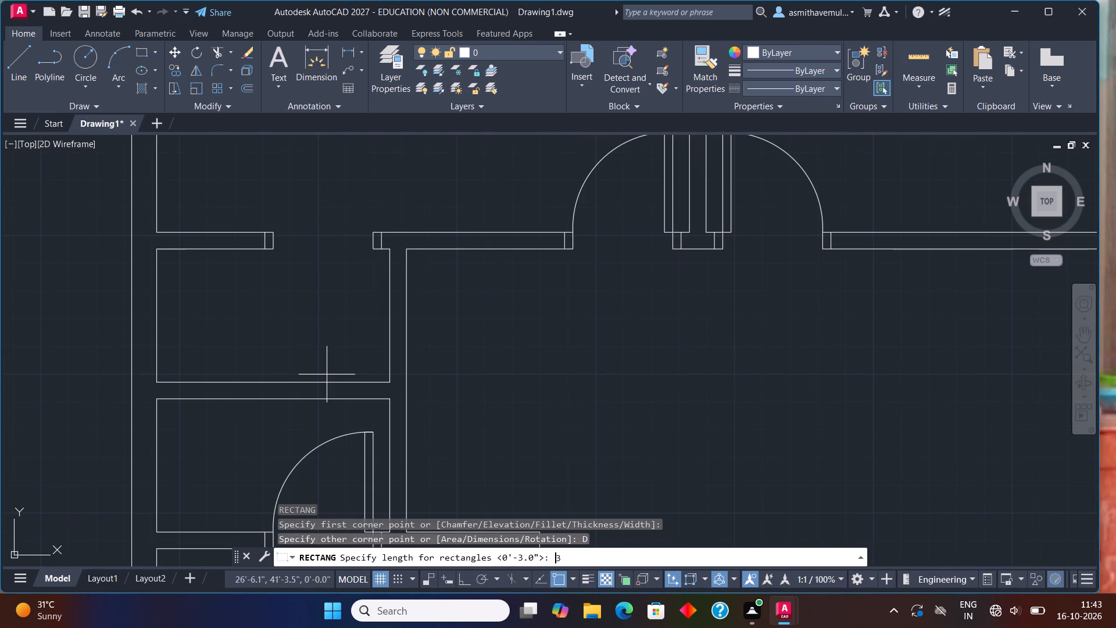
key(shift+quotedbl)
key(Return)
text(3')
key(Return)
click(327, 374)
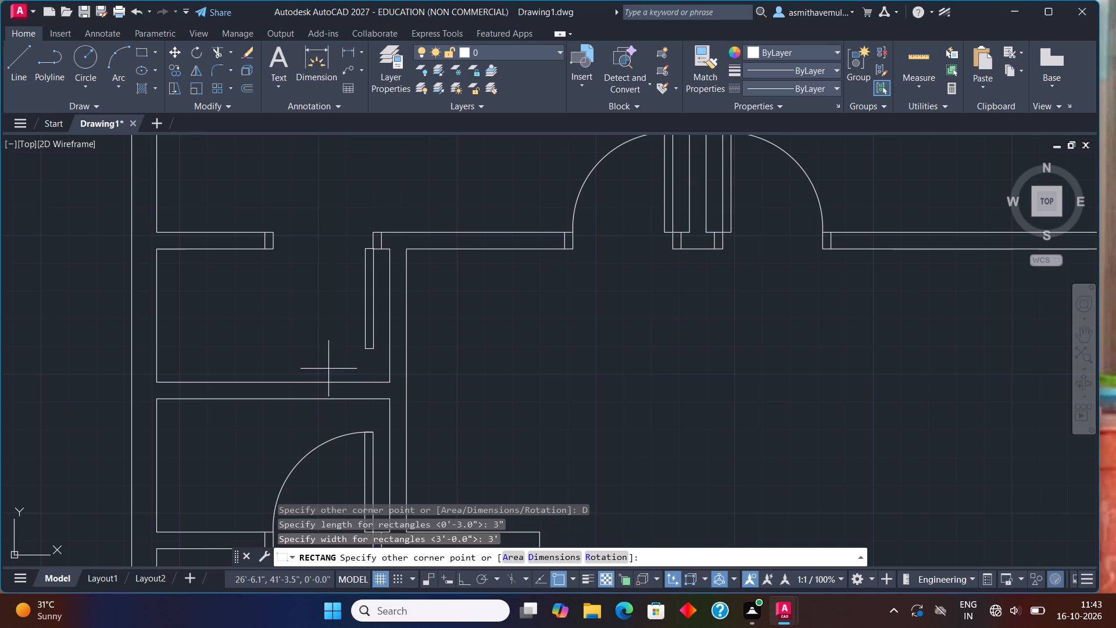
click(331, 348)
Draw the door's swing arc from the leaf's lower end to the lower corner of the western jamb in the upper small room.
key(a)
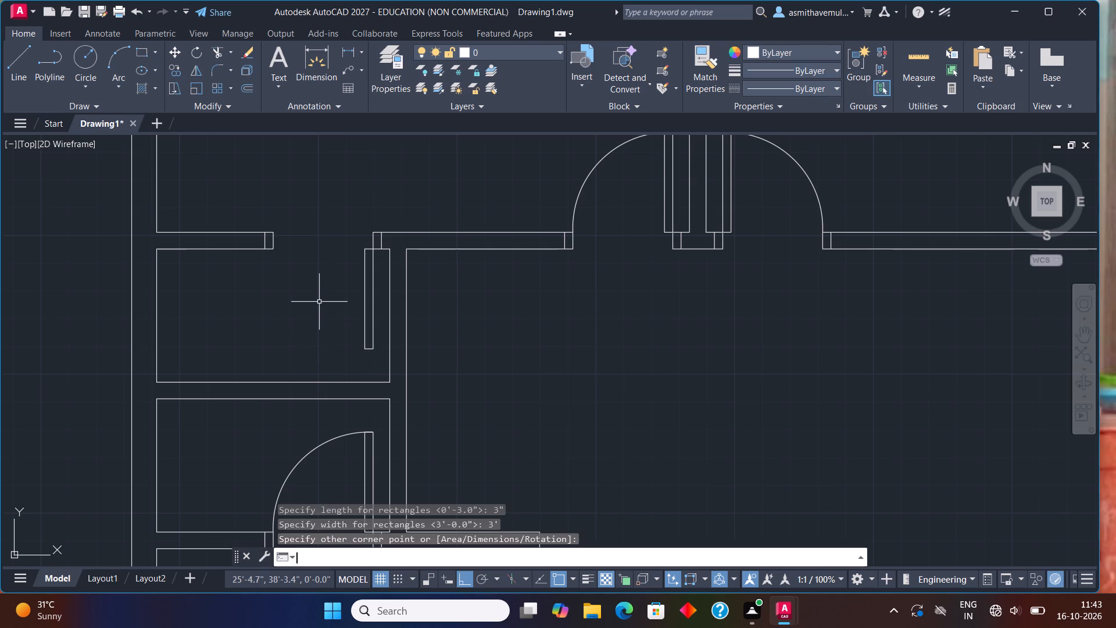
text(RC)
key(Return)
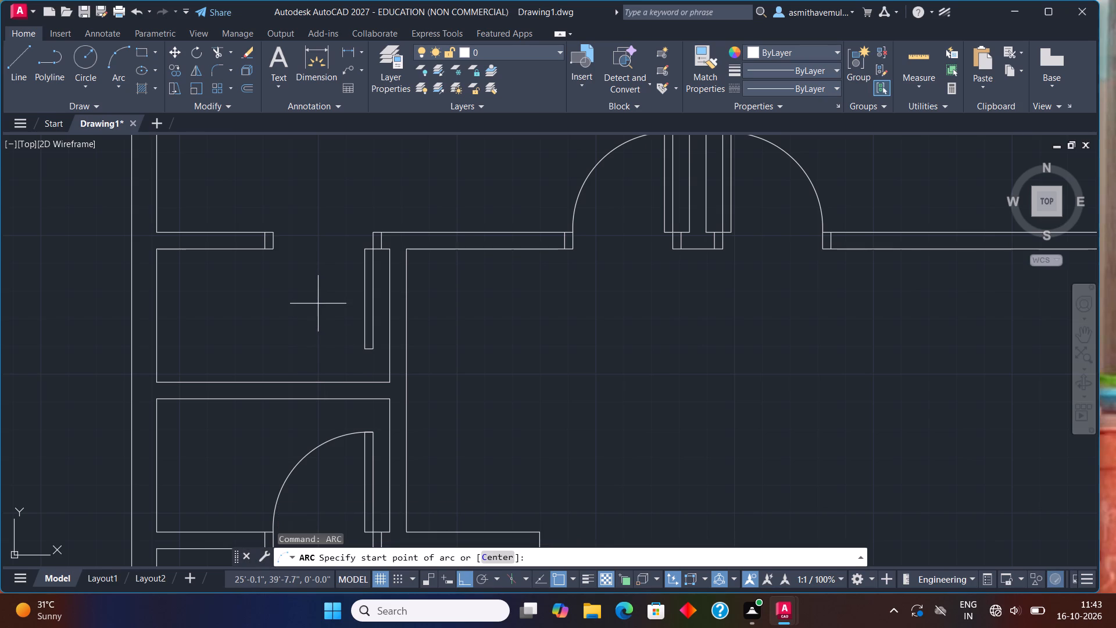
scroll(342, 366, up, 1)
middle_drag(347, 359, 348, 372)
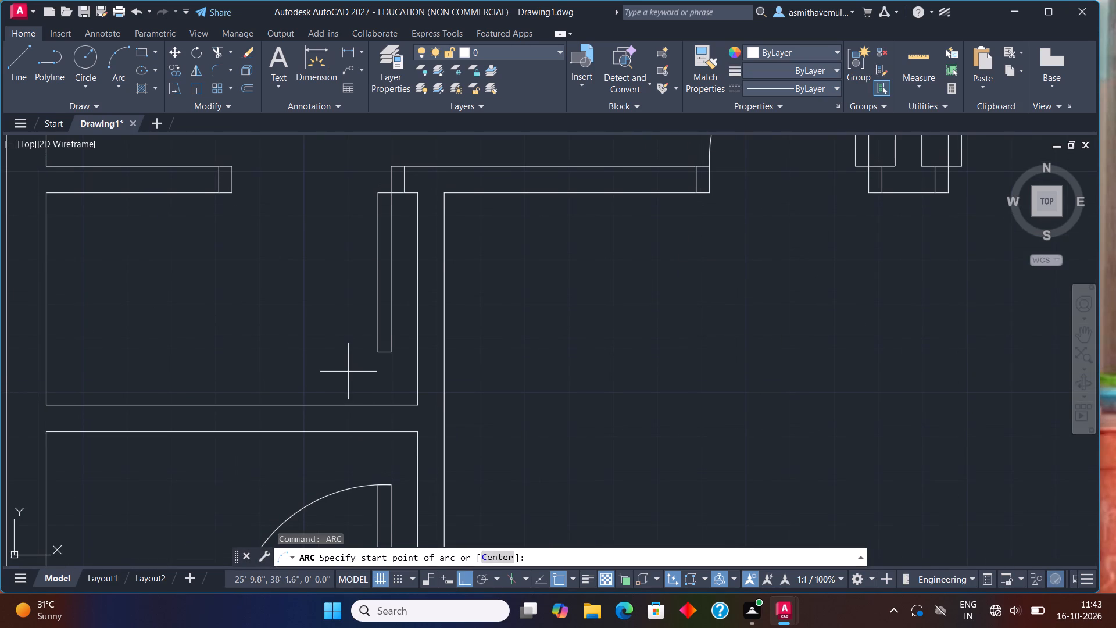
click(394, 349)
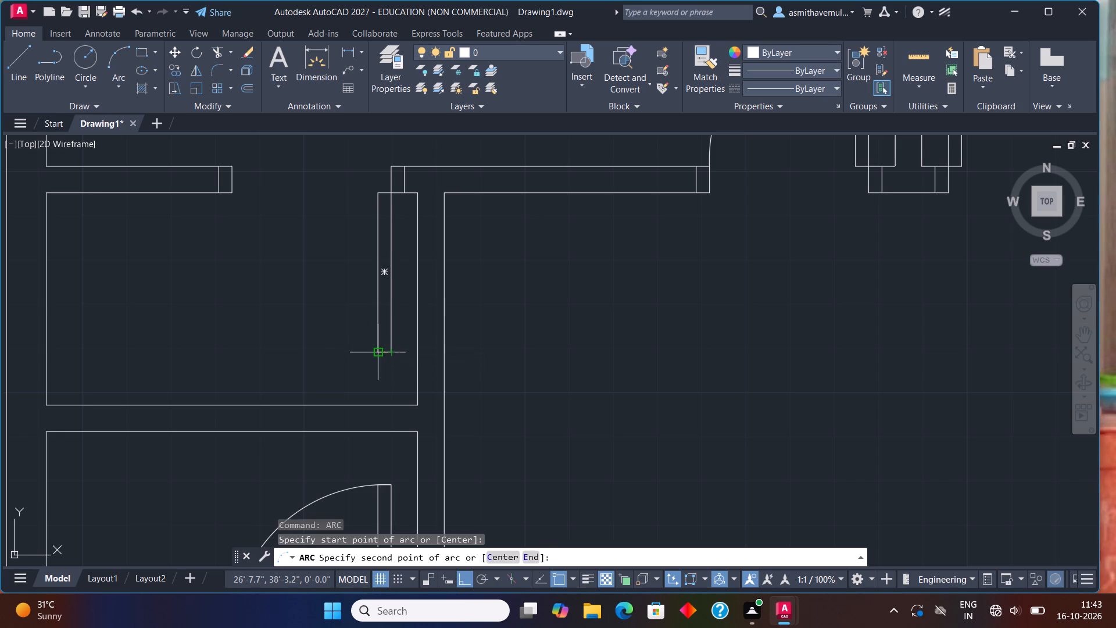
click(375, 353)
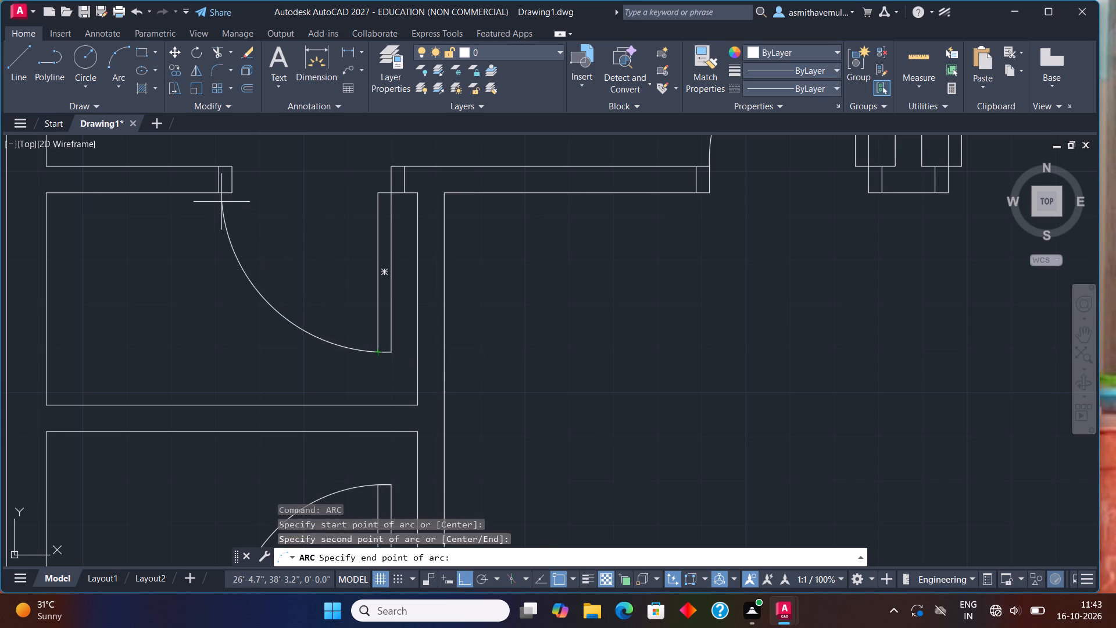
click(231, 194)
Trim the overlapping wall lines where the bedroom's south partition meets the long eastern vertical partition.
scroll(321, 253, down, 3)
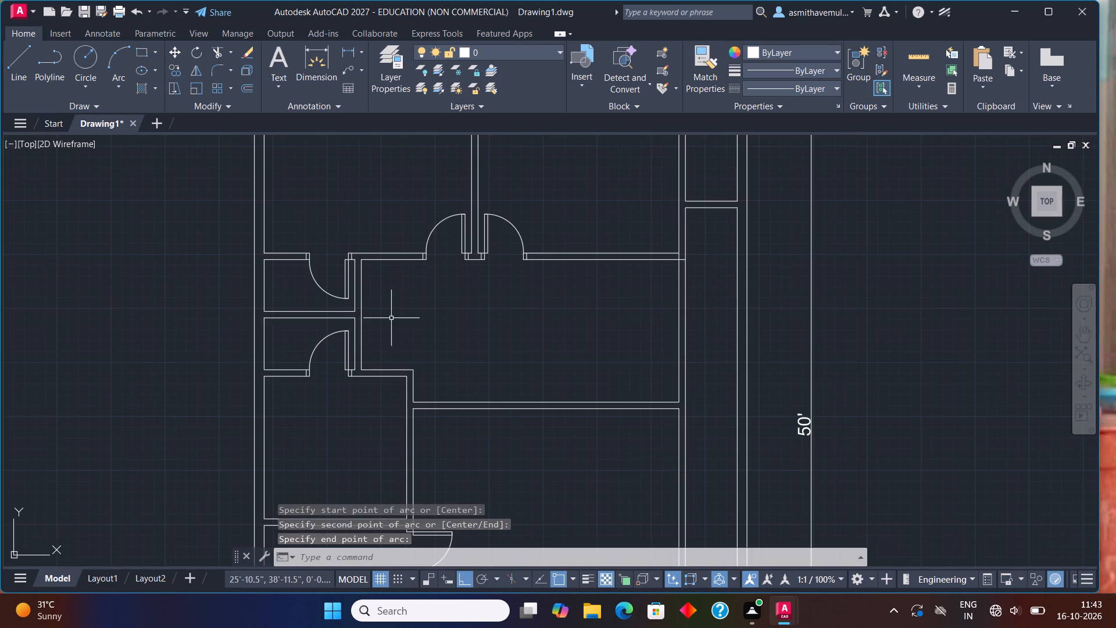
middle_drag(393, 313, 392, 308)
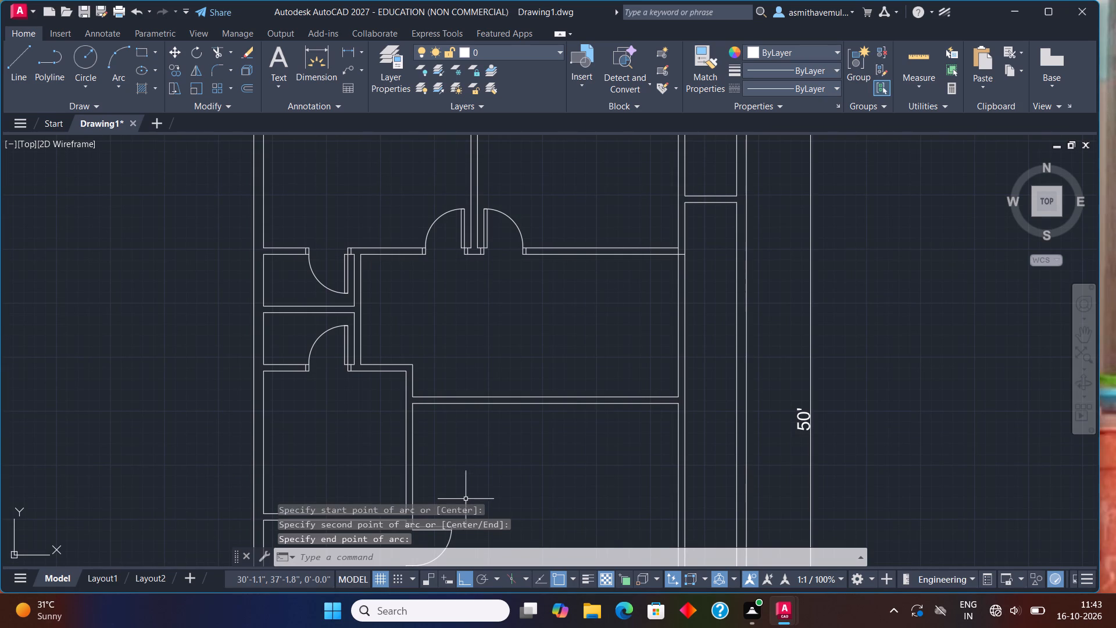
scroll(592, 267, down, 1)
middle_drag(555, 397, 480, 349)
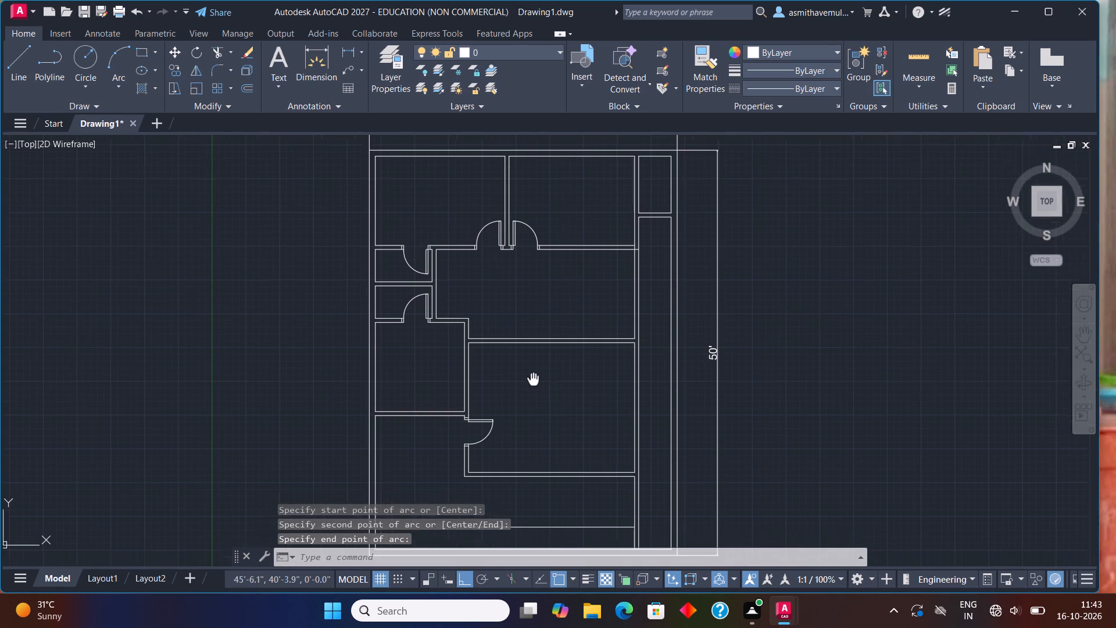
middle_drag(480, 349, 341, 339)
scroll(431, 204, up, 2)
middle_drag(419, 218, 374, 361)
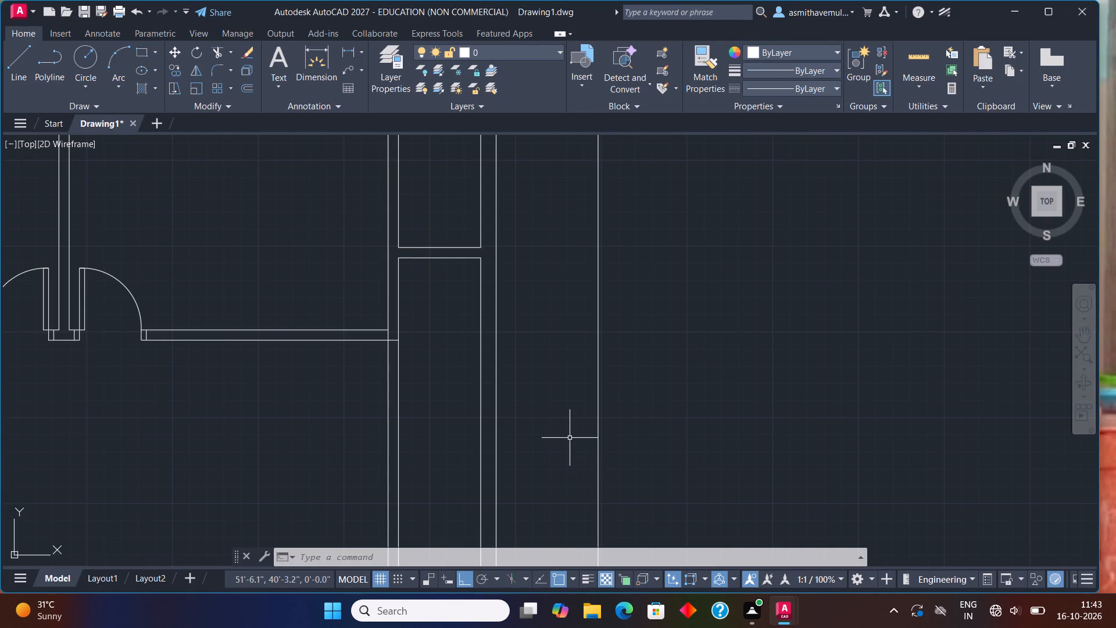
key(t)
text(RIM)
key(Return)
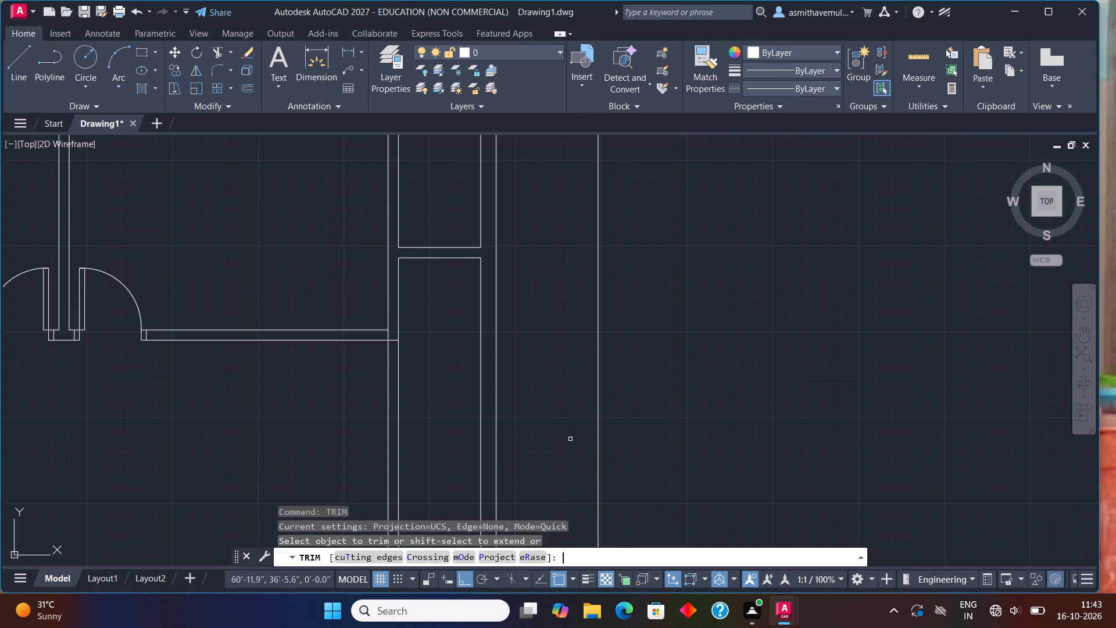
scroll(387, 351, up, 2)
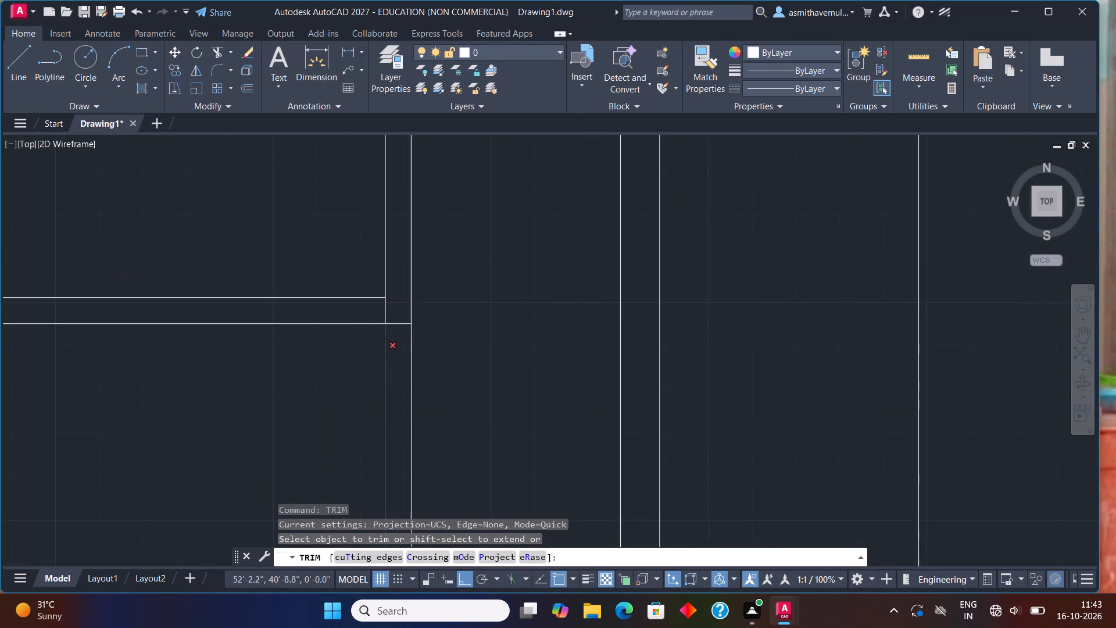
scroll(387, 351, up, 1)
drag(375, 300, 387, 307)
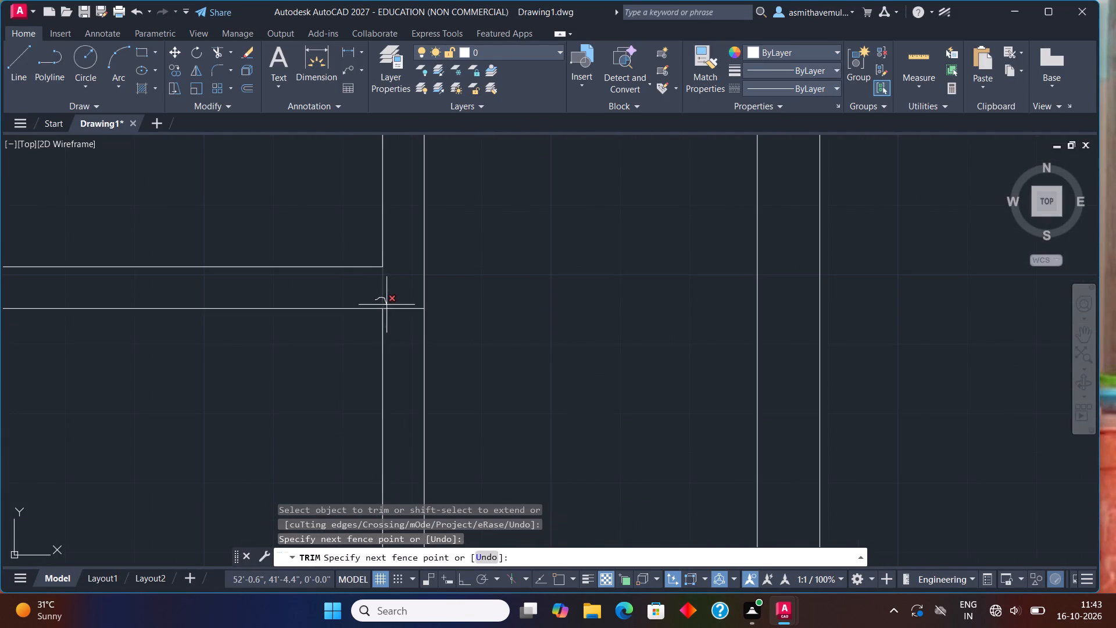
drag(387, 307, 396, 329)
key(Escape)
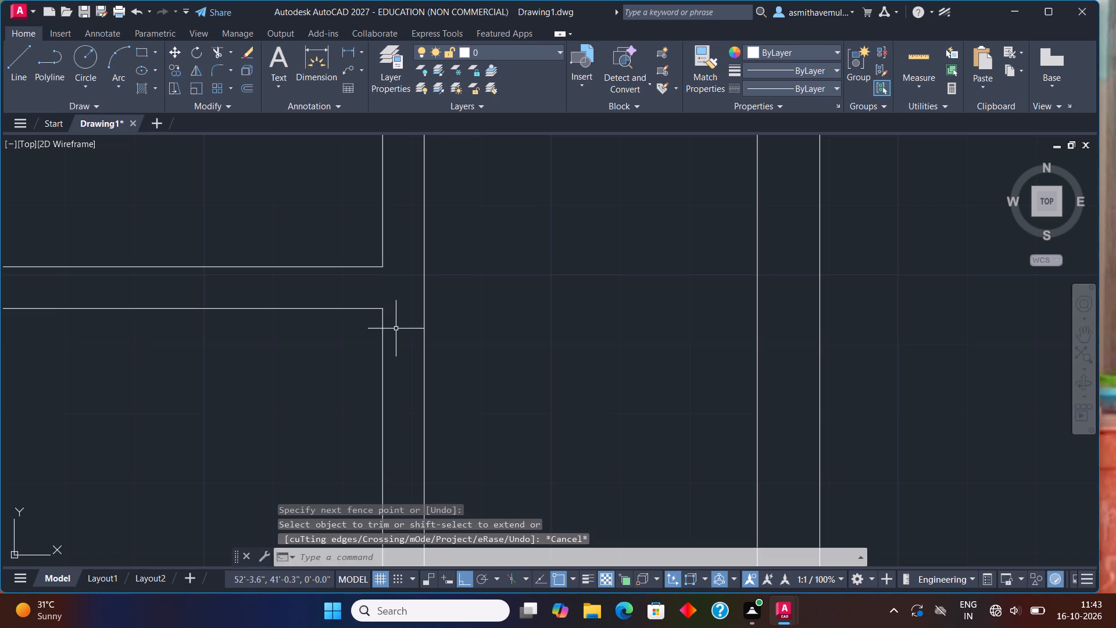
Draw a line across the eastern vertical partition, starting 3" south of its inner corner with the bedroom's south partition.
key(l)
key(Return)
text(FROM)
key(Return)
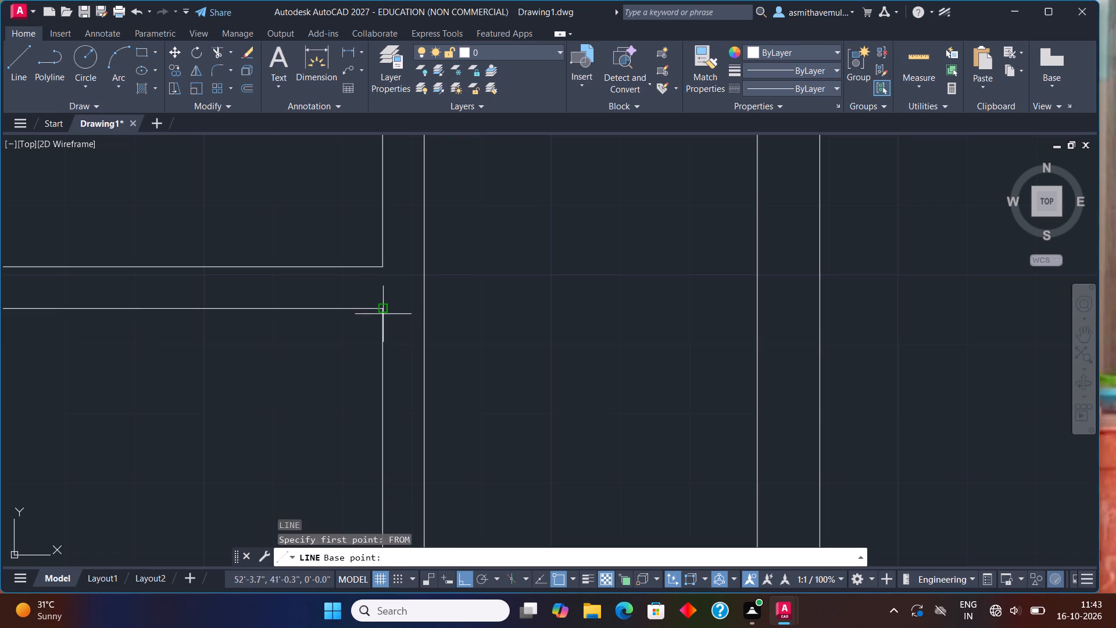
click(384, 306)
key(shift+at)
text(0,-3)
key(shift+quotedbl)
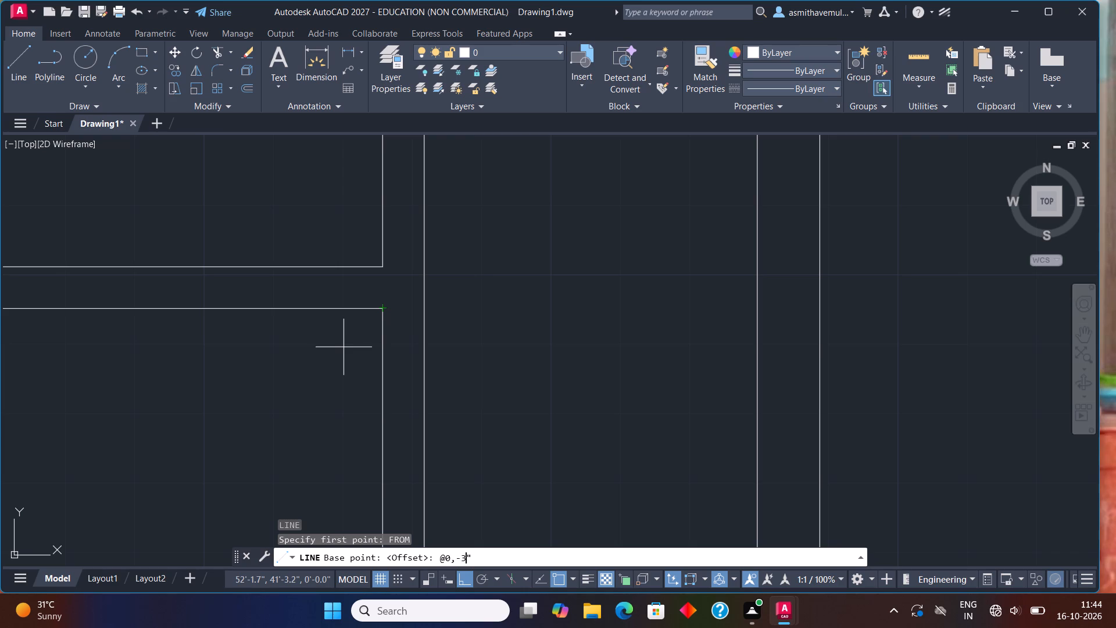
key(Return)
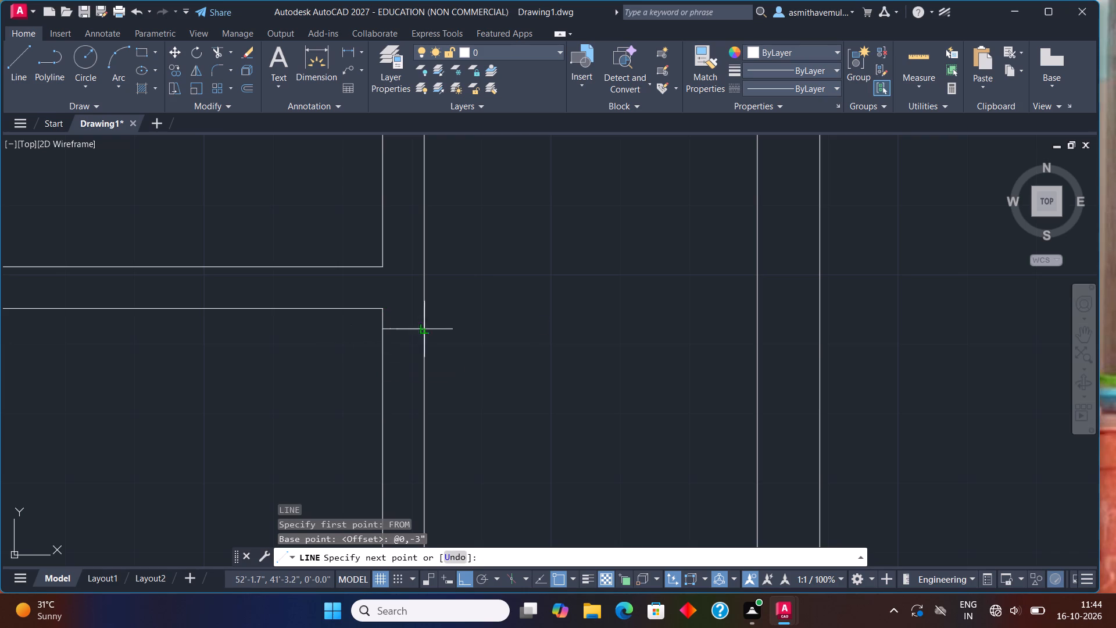
click(426, 329)
key(Escape)
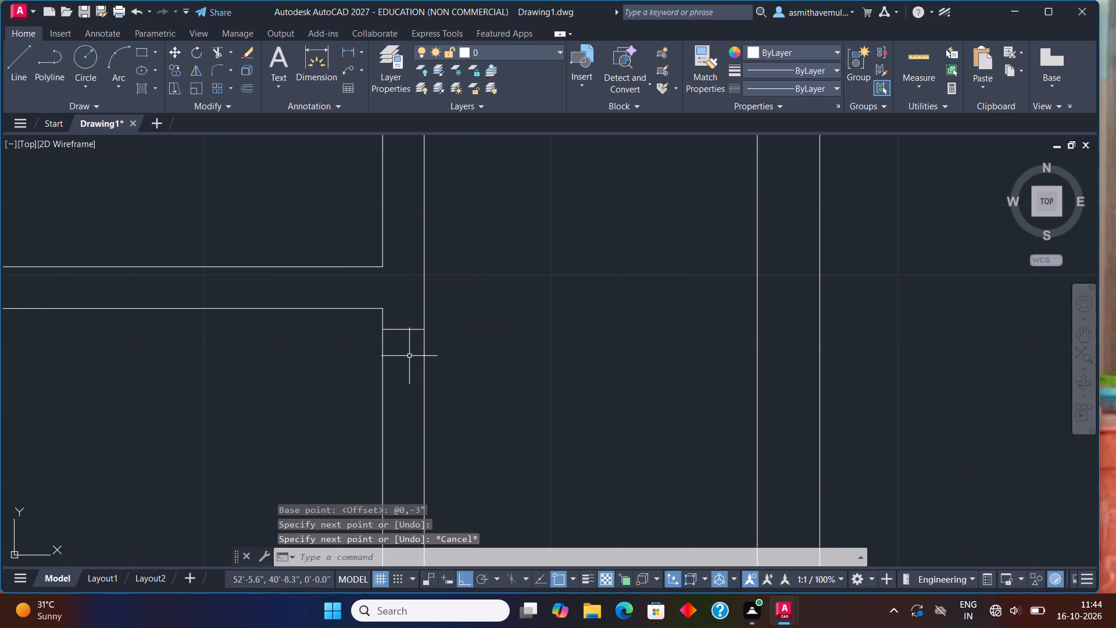
Offset the new line across the eastern partition 3" to the south to form the upper jamb.
key(o)
key(Return)
key(3)
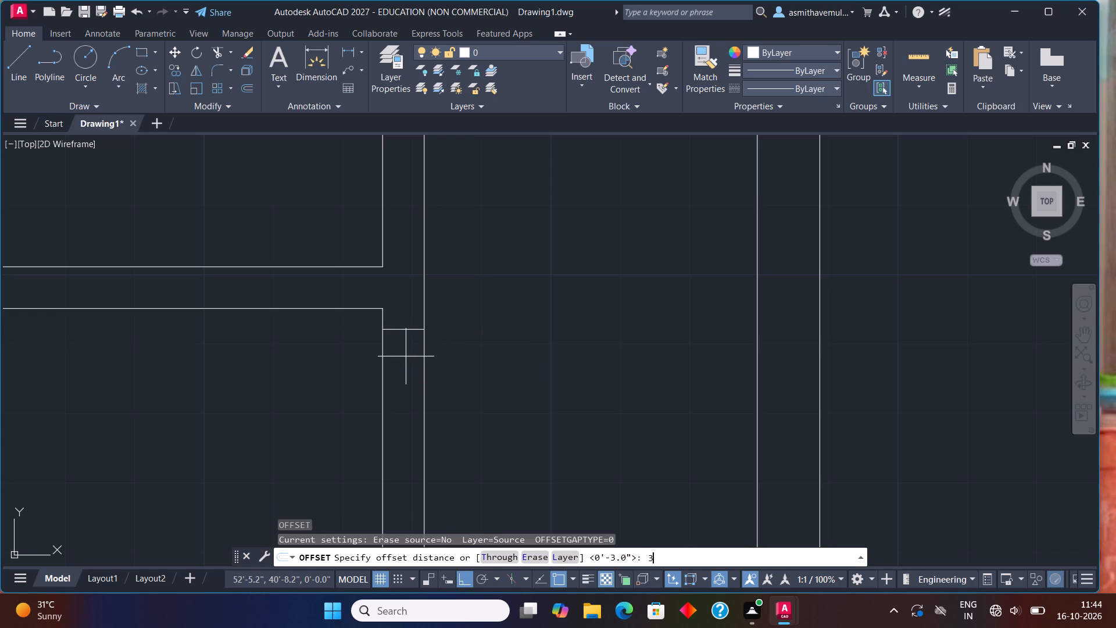
key(shift+quotedbl)
key(Return)
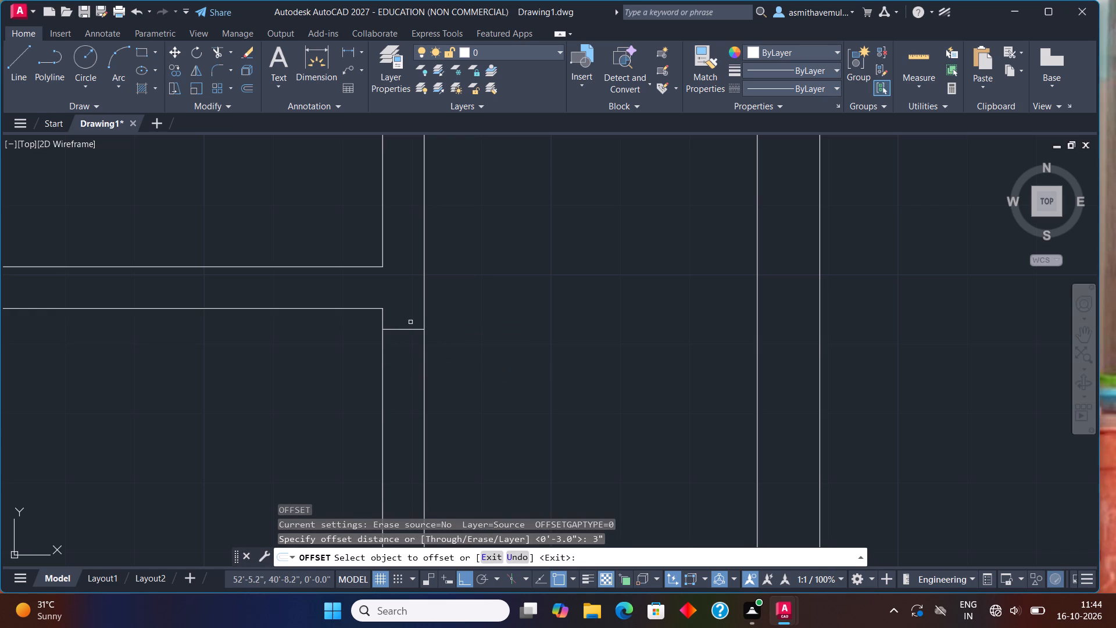
click(406, 330)
click(389, 379)
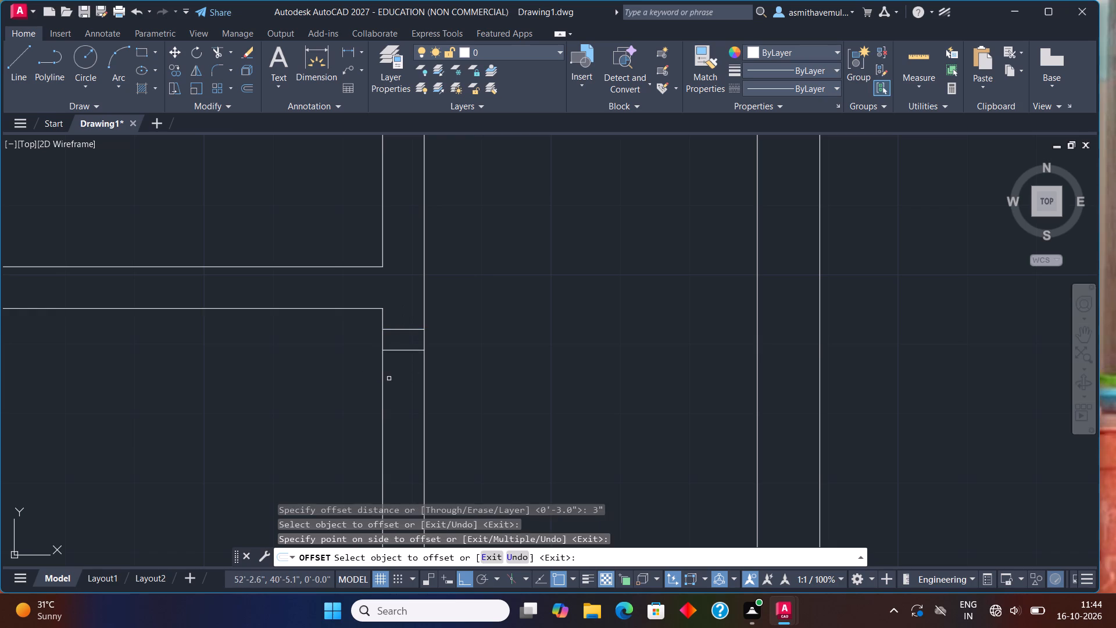
scroll(394, 379, down, 1)
middle_drag(464, 377, 507, 295)
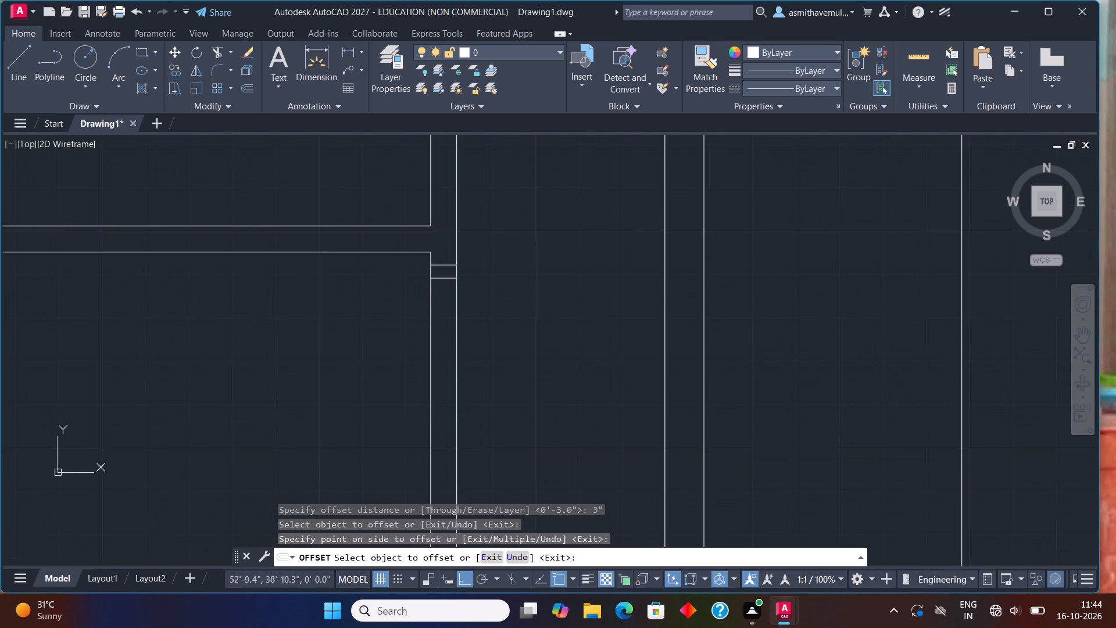
key(Escape)
Offset the upper jamb's lower line 3' to the south to mark the opening's far side.
key(o)
key(Return)
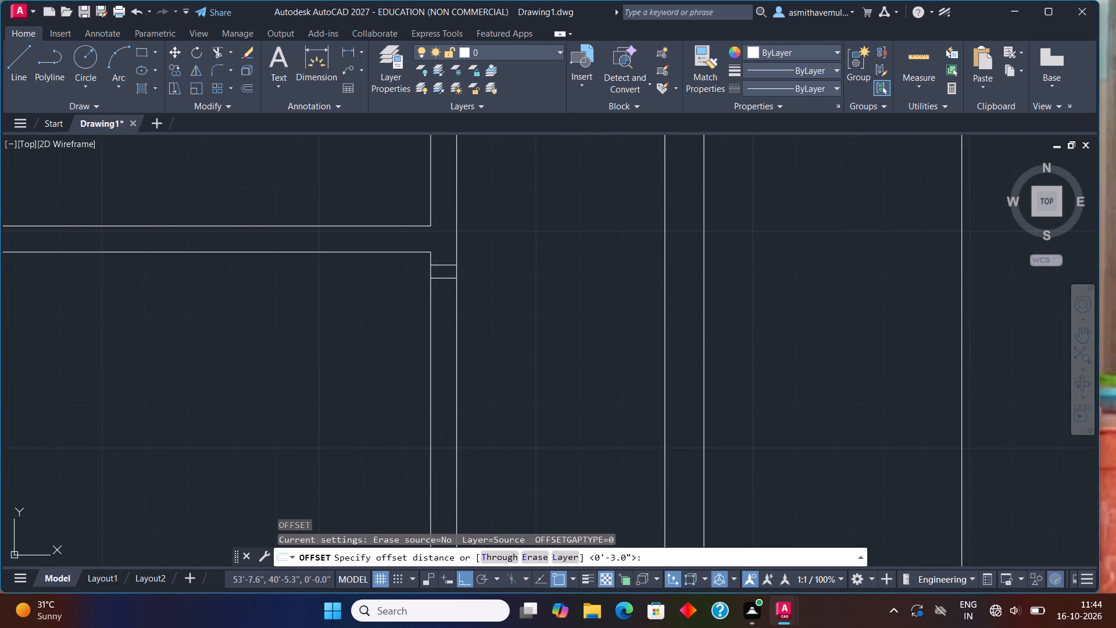
text(3')
key(Return)
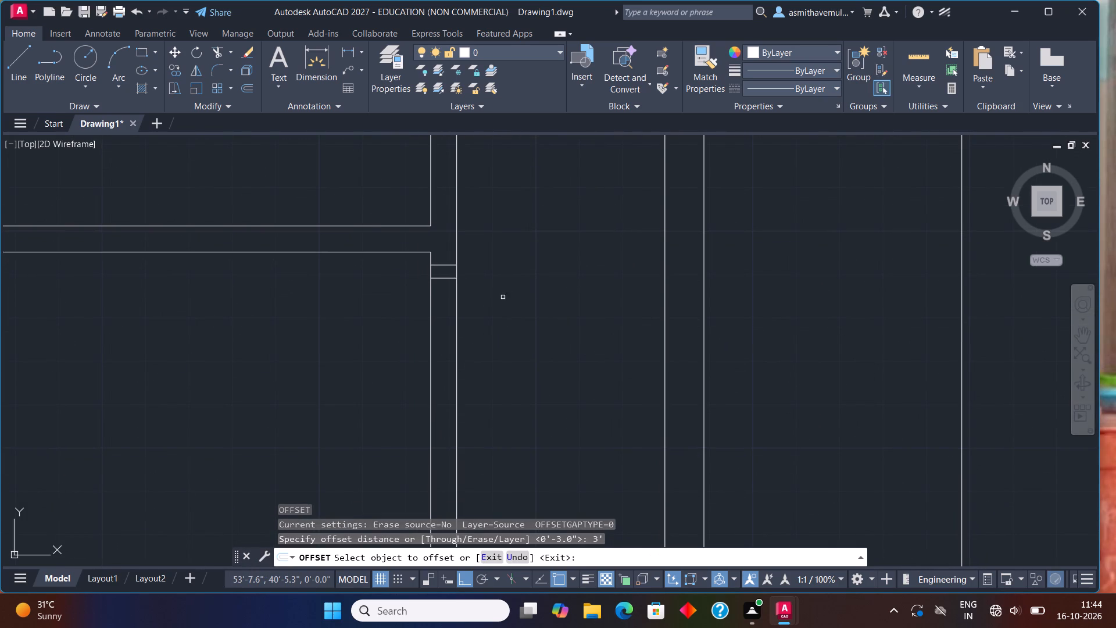
click(448, 276)
click(442, 306)
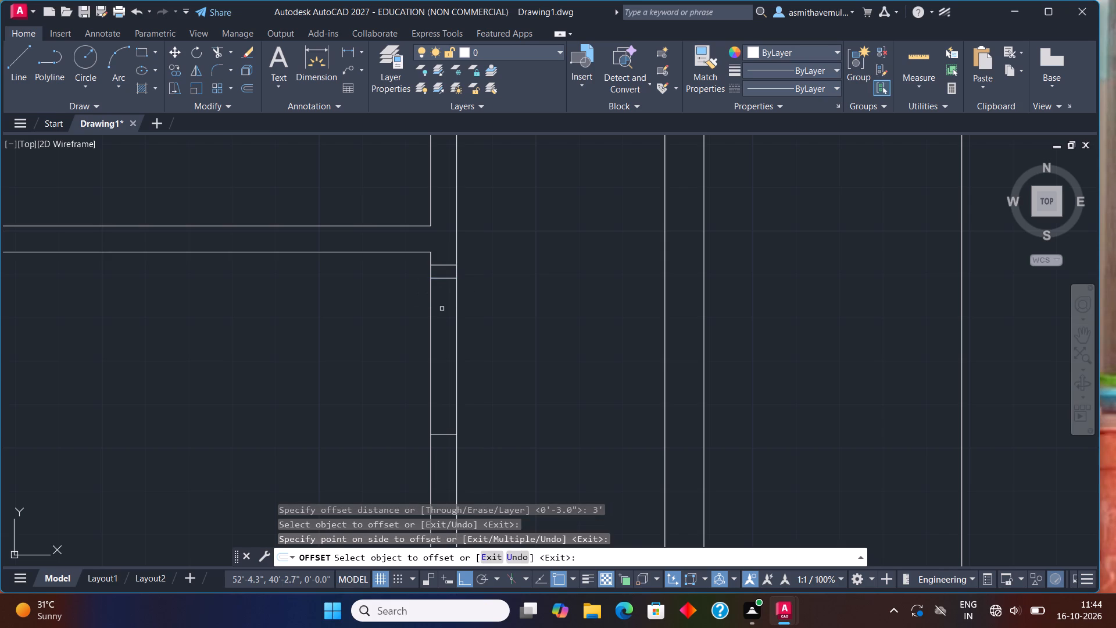
key(Escape)
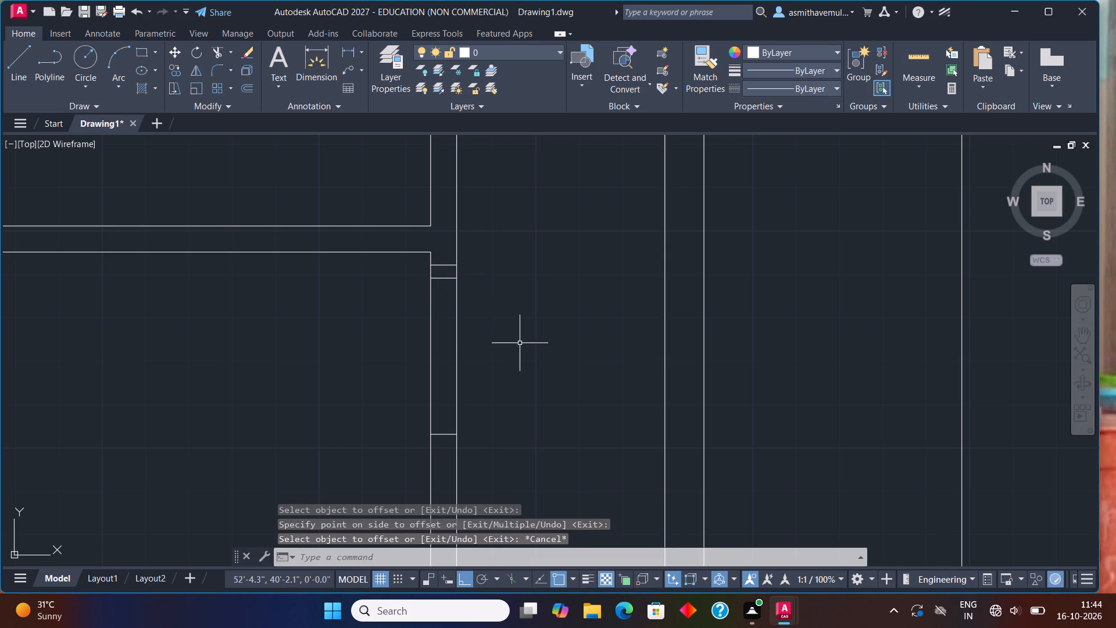
Offset the opening's far-side line 3" to the south to form the lower jamb.
middle_drag(520, 343, 541, 297)
key(o)
key(Return)
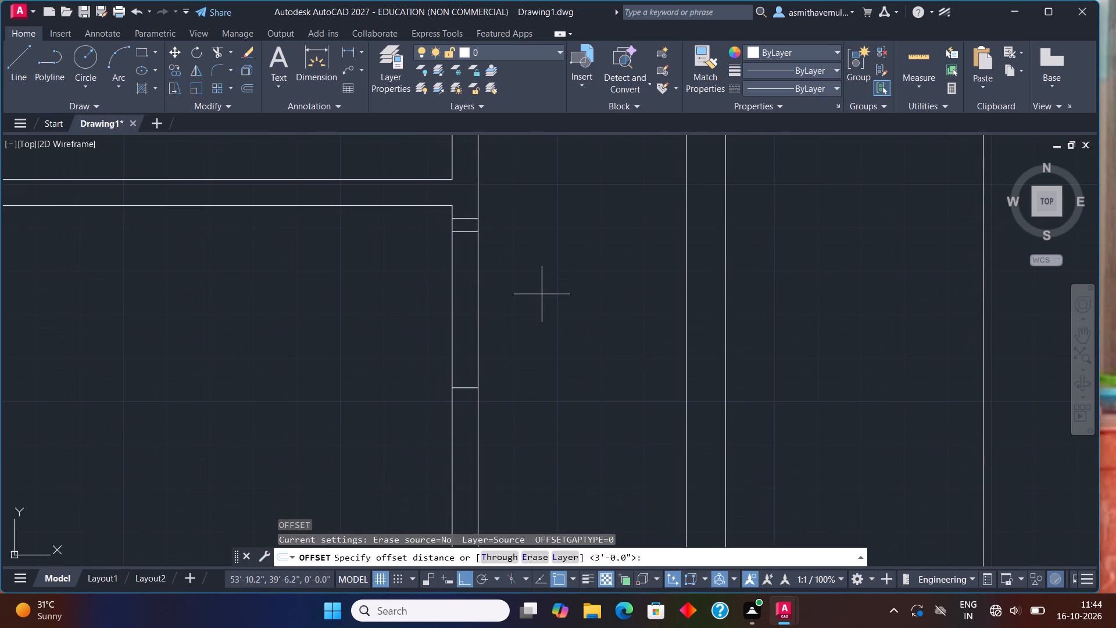
key(3)
key(shift+quotedbl)
key(Return)
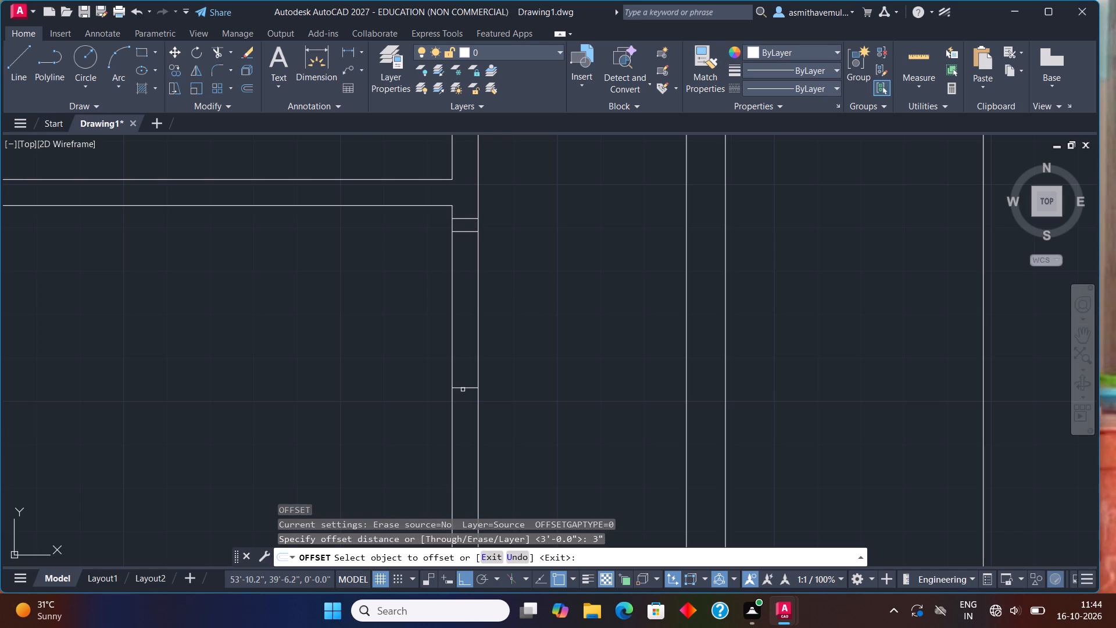
drag(463, 388, 464, 395)
click(460, 444)
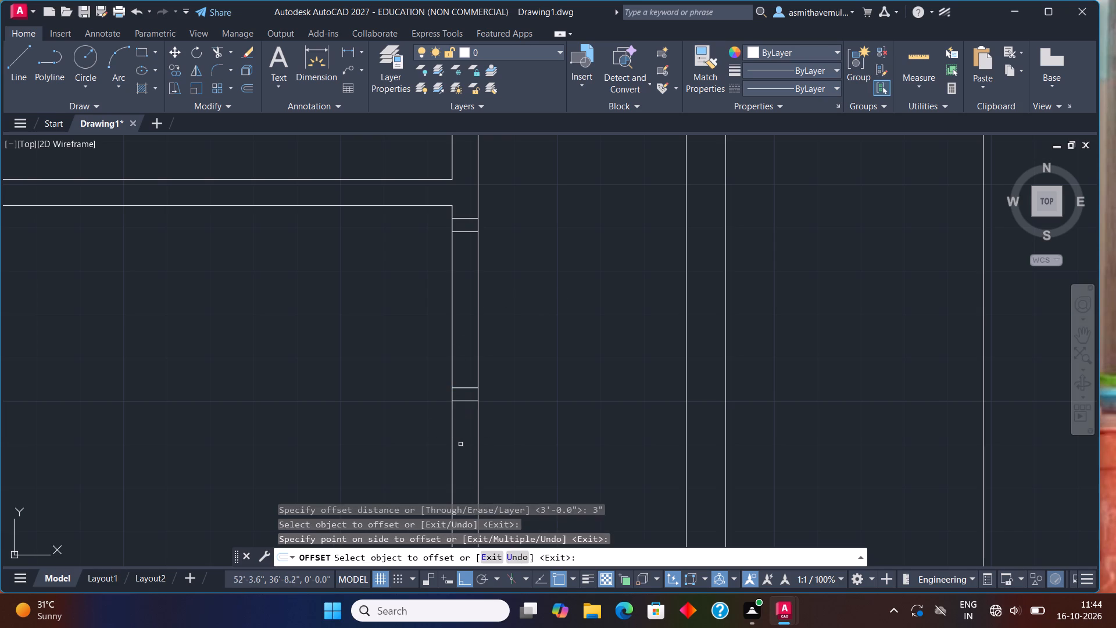
key(Escape)
Trim both faces of the eastern partition between the two inner jamb lines to clear the 3' door opening.
text(TR)
text(IM)
key(Return)
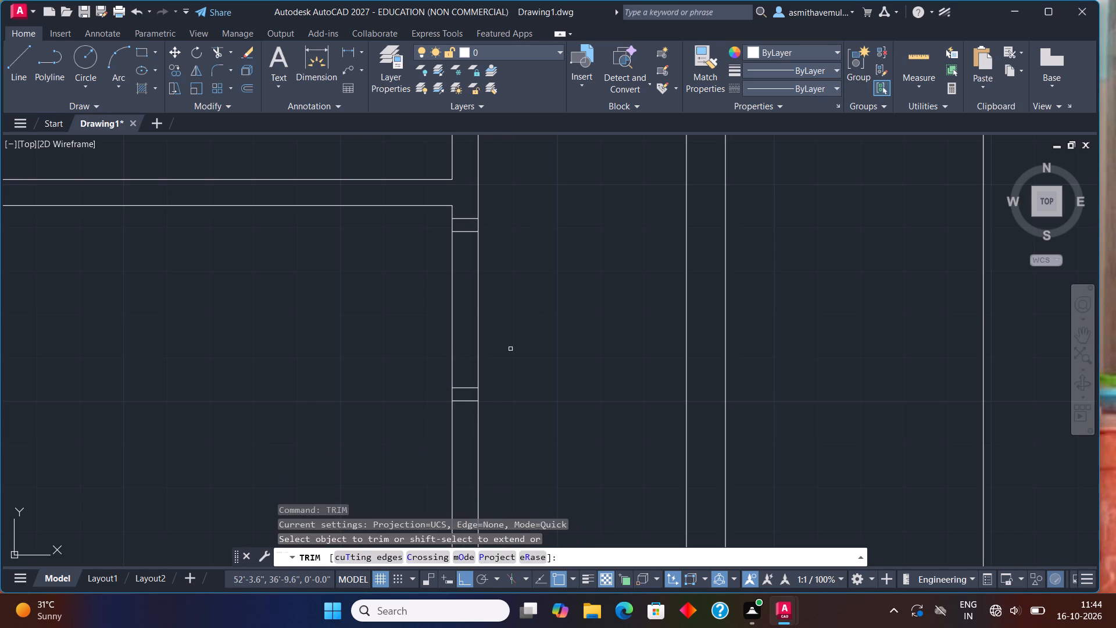
drag(512, 345, 375, 340)
key(grave)
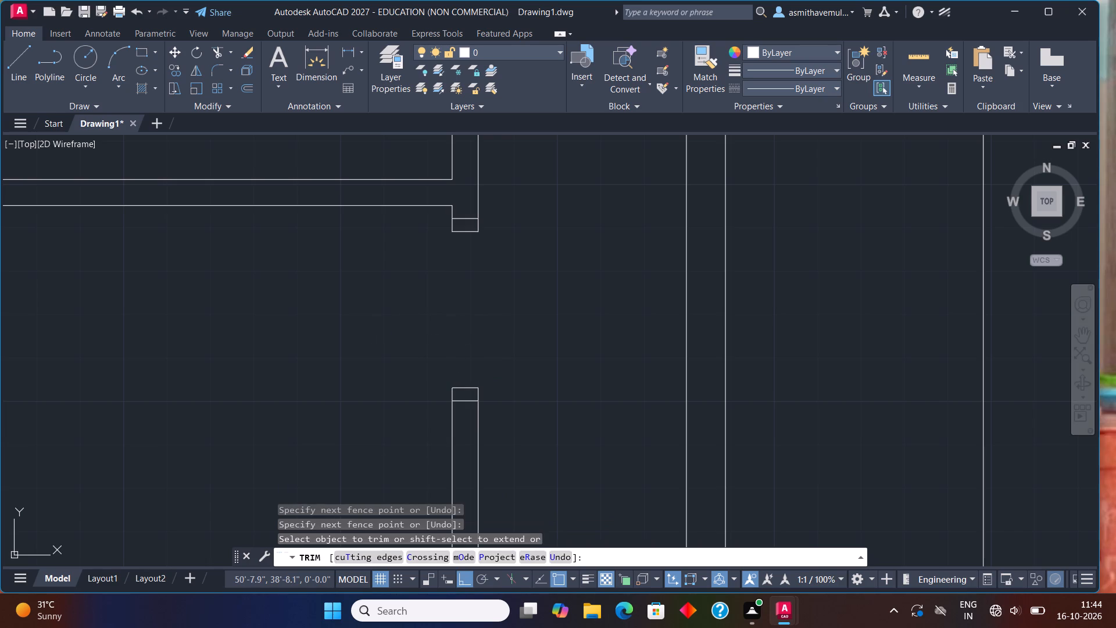
key(Escape)
Draw a 3' by 3" door leaf rectangle extending west from the upper jamb's southwest corner at the eastern partition opening.
text(REC)
key(Return)
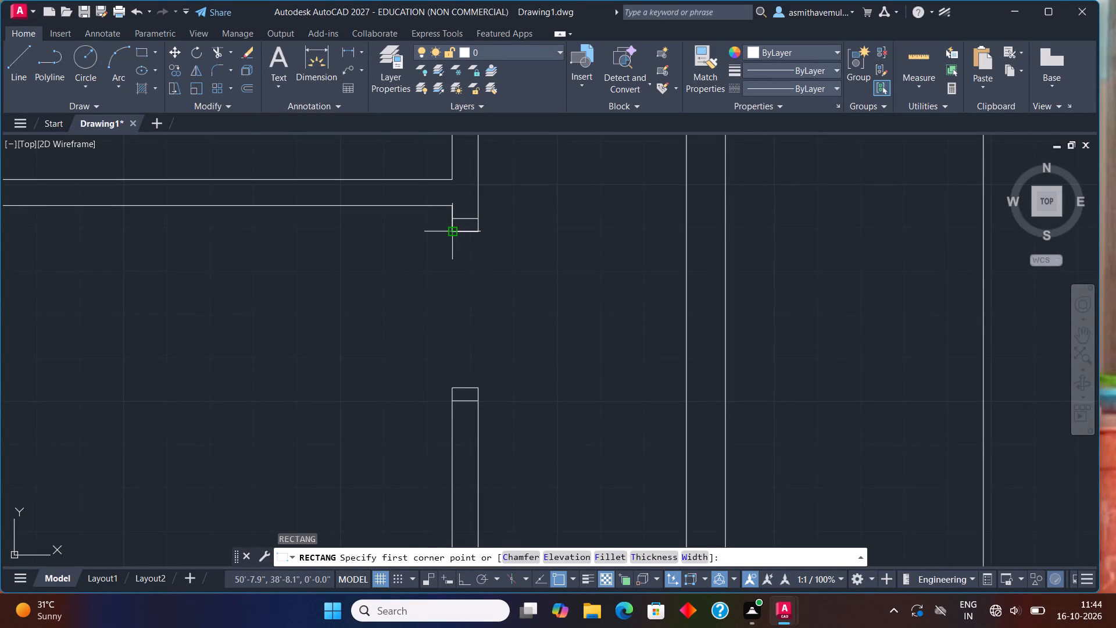
drag(456, 229, 428, 242)
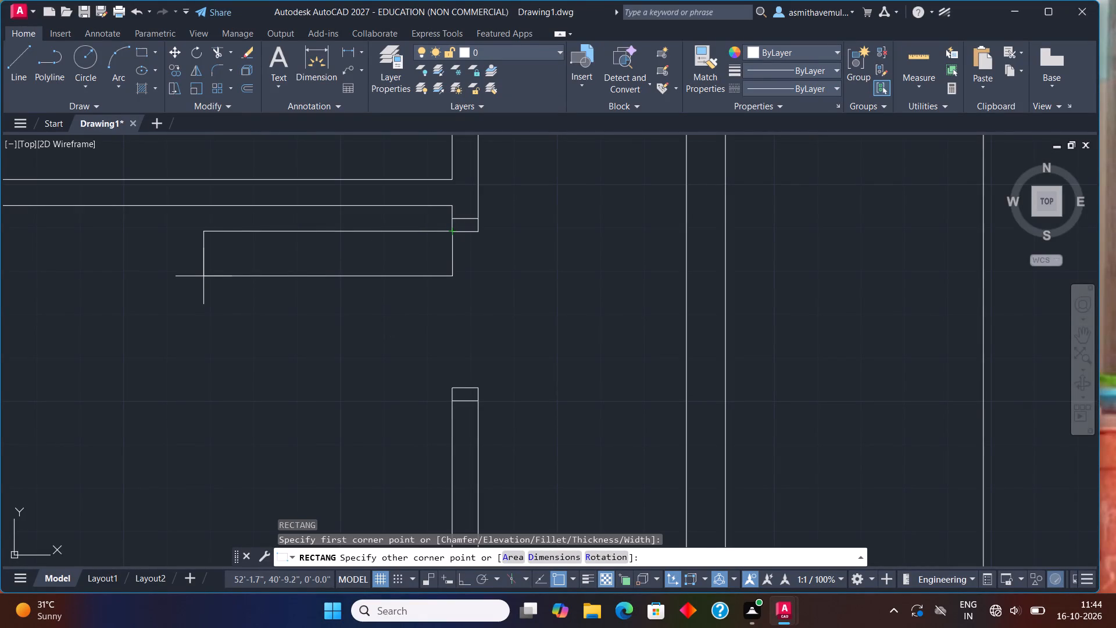
key(d)
key(Return)
text(3')
key(Return)
key(3)
key(shift+quotedbl)
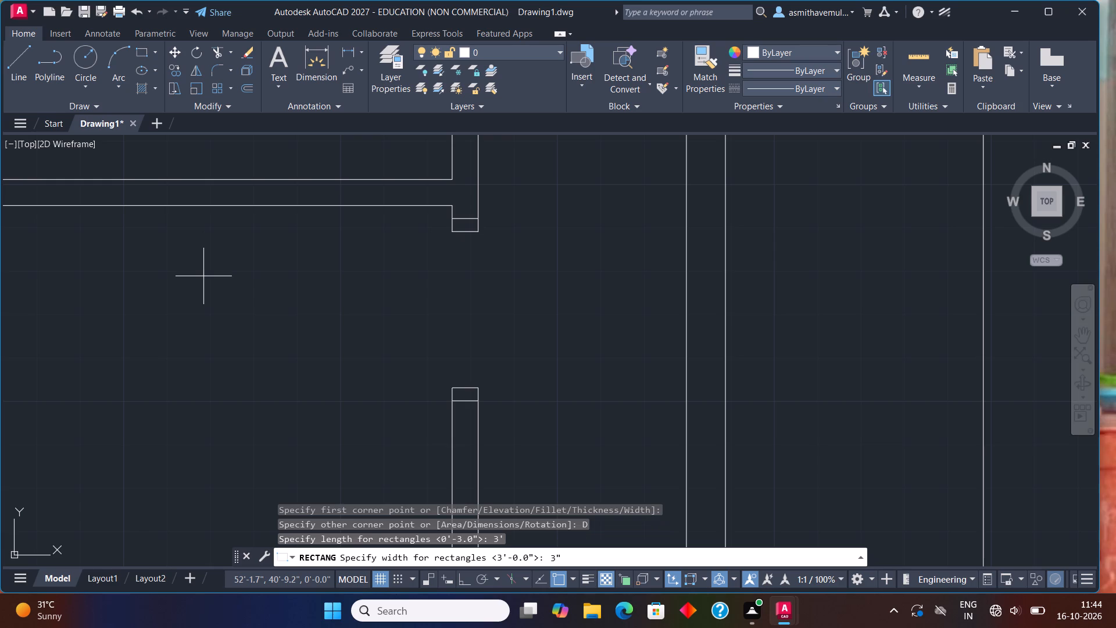
key(Return)
click(234, 256)
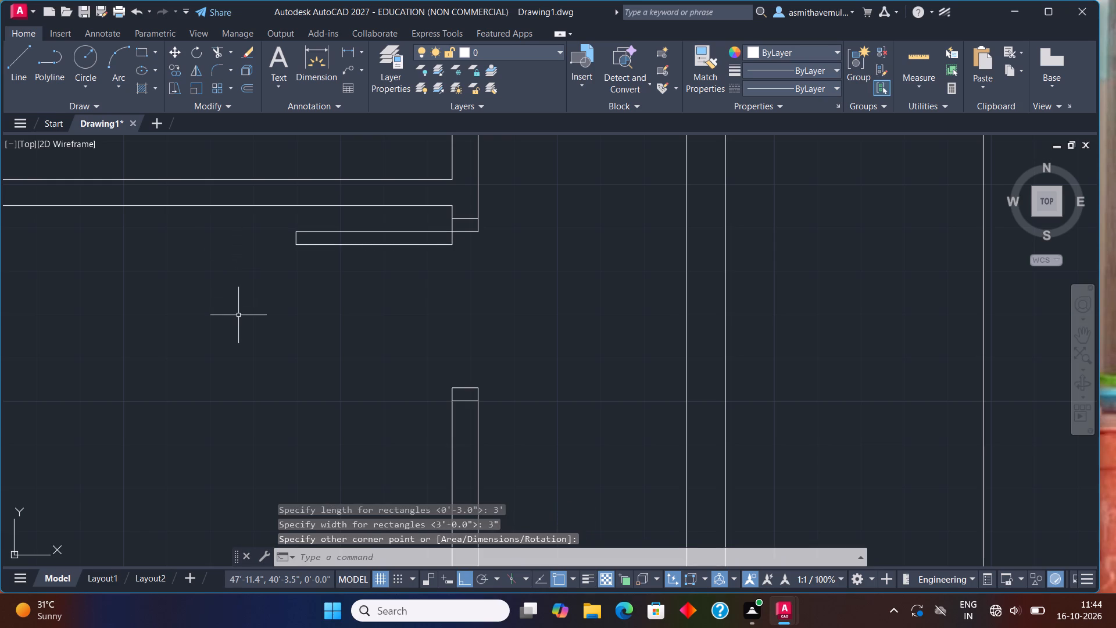
Draw the door swing arc from the leaf's western end through its lower corner to the lower jamb's northwest corner.
text(ARC)
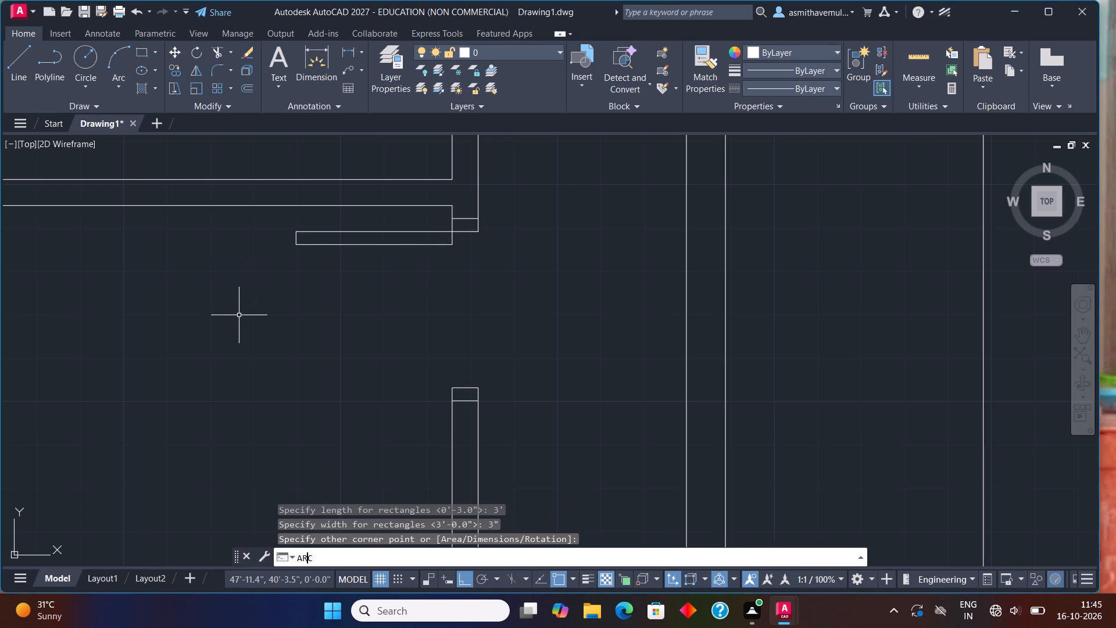
key(Return)
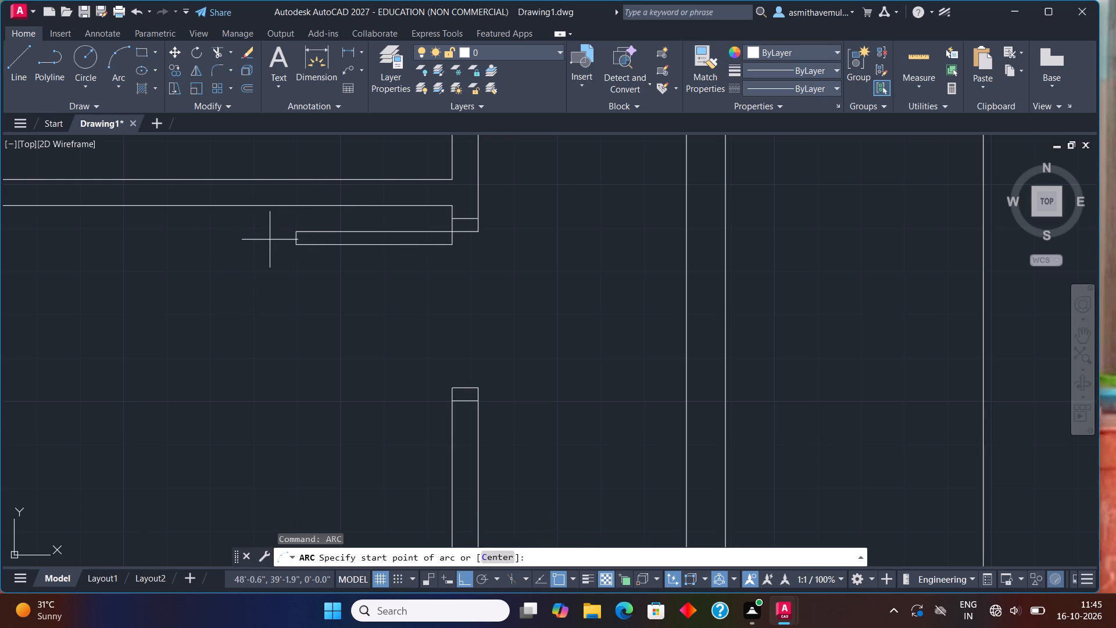
click(296, 233)
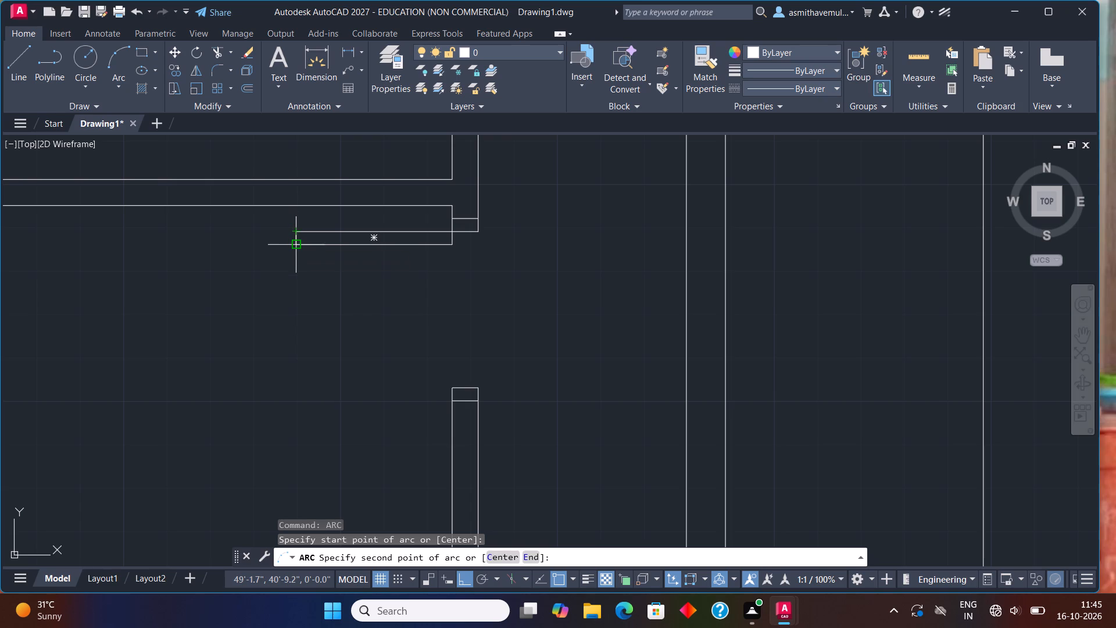
click(296, 245)
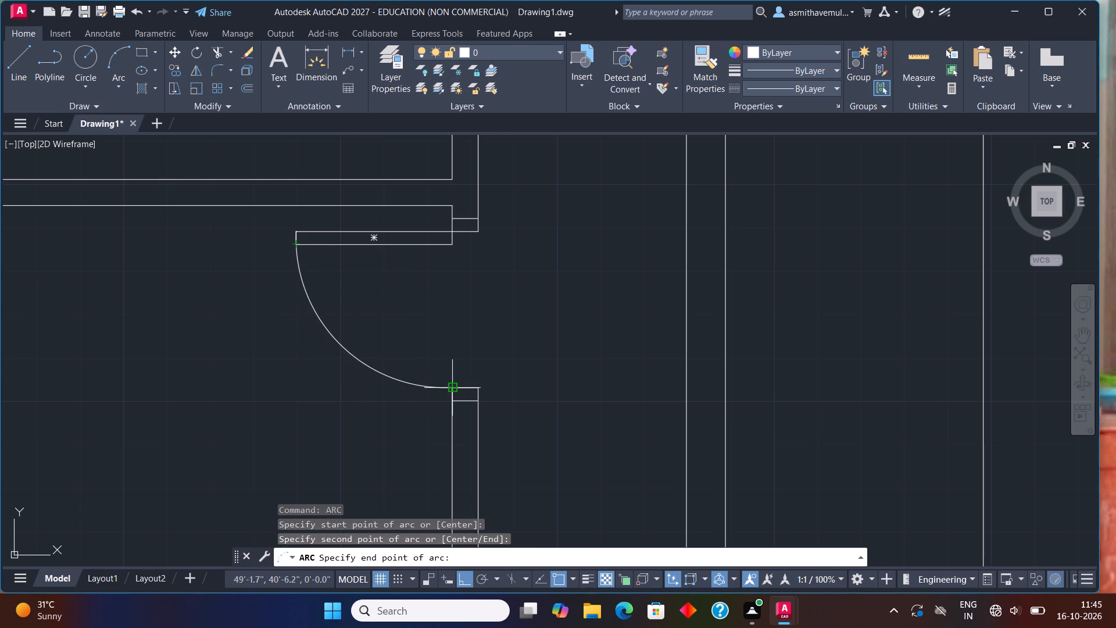
click(450, 388)
Draw a line across the partition beside the northeast room, starting 3" below that room's northwest inner corner.
scroll(597, 329, down, 3)
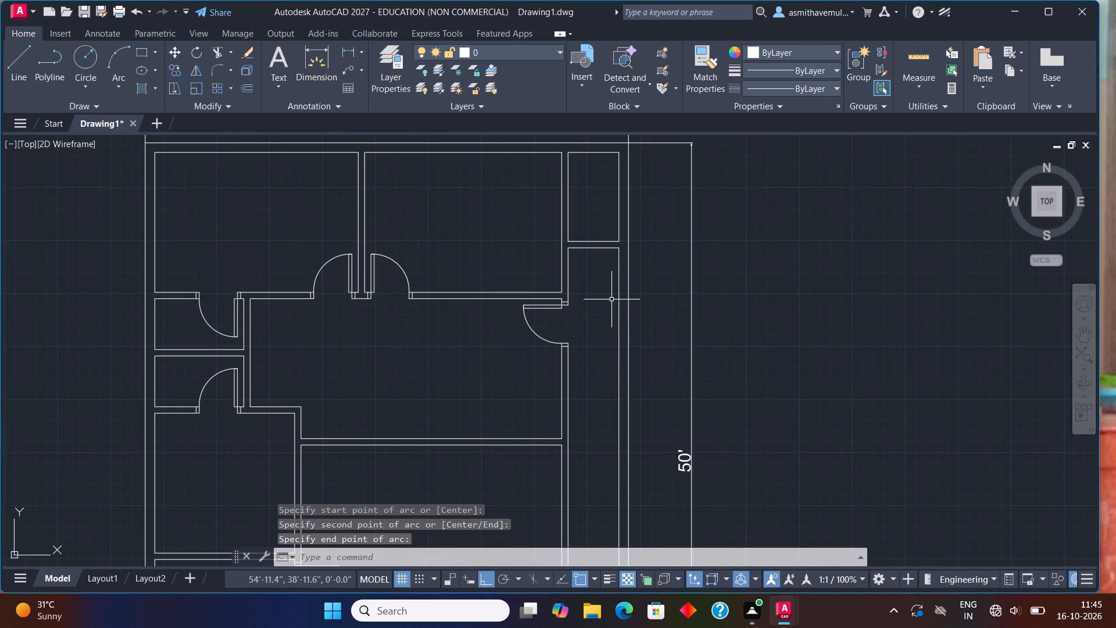
scroll(592, 269, up, 1)
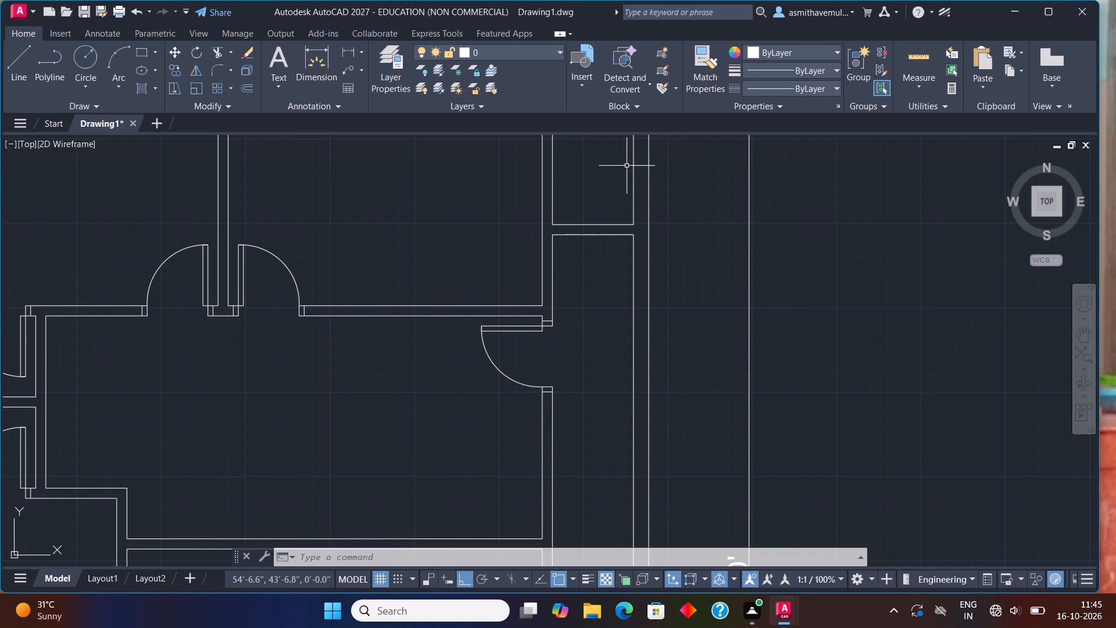
middle_drag(618, 172, 569, 326)
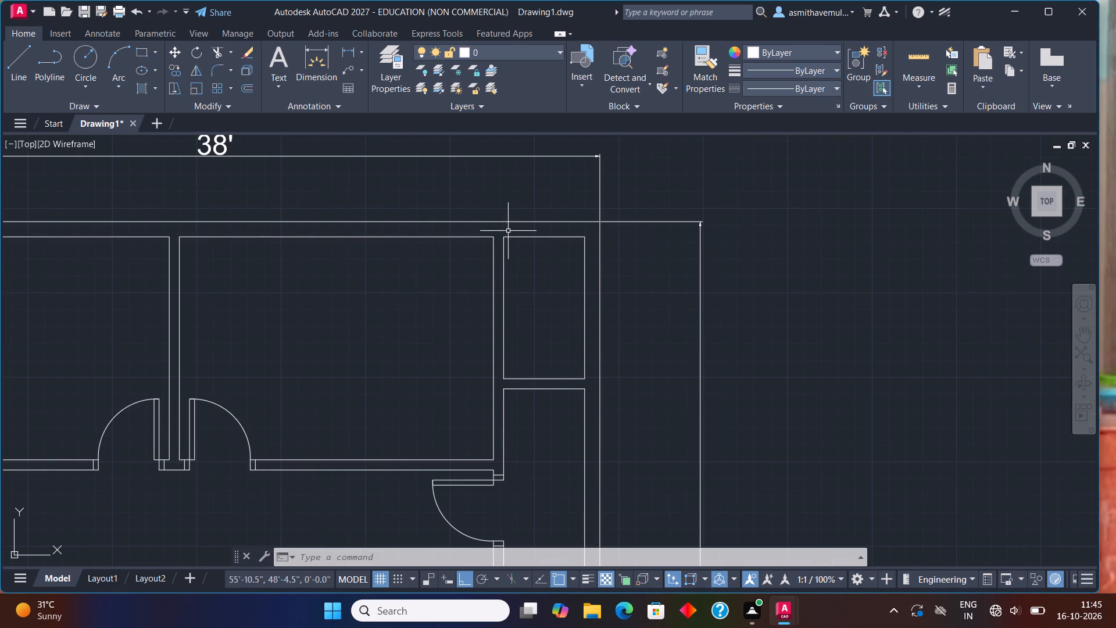
scroll(499, 246, up, 1)
key(l)
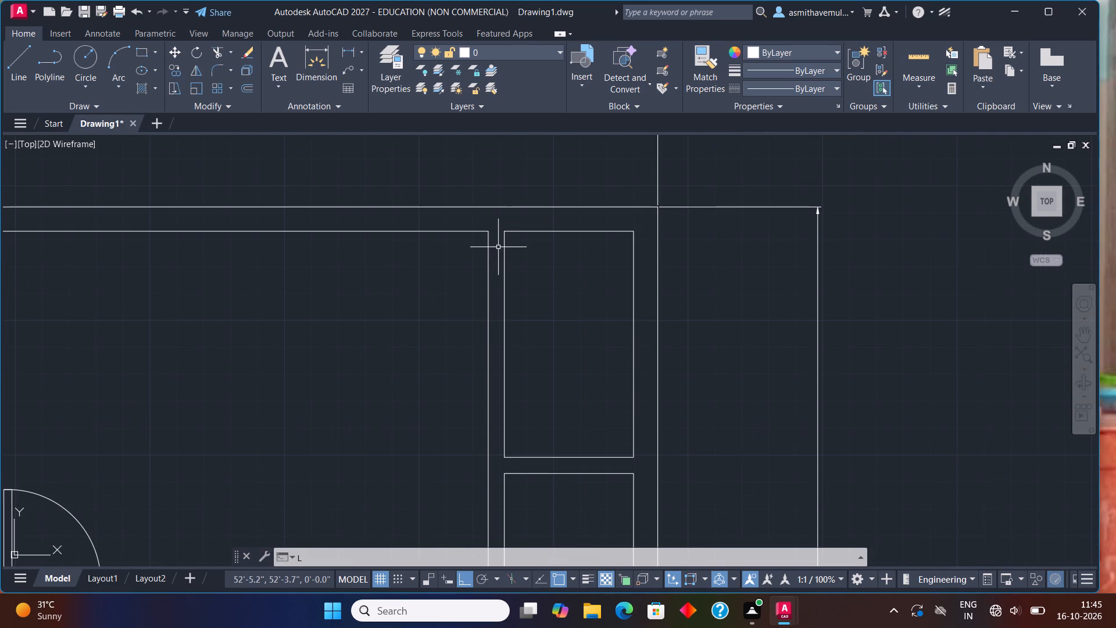
key(Return)
text(FR)
text(OM)
key(Return)
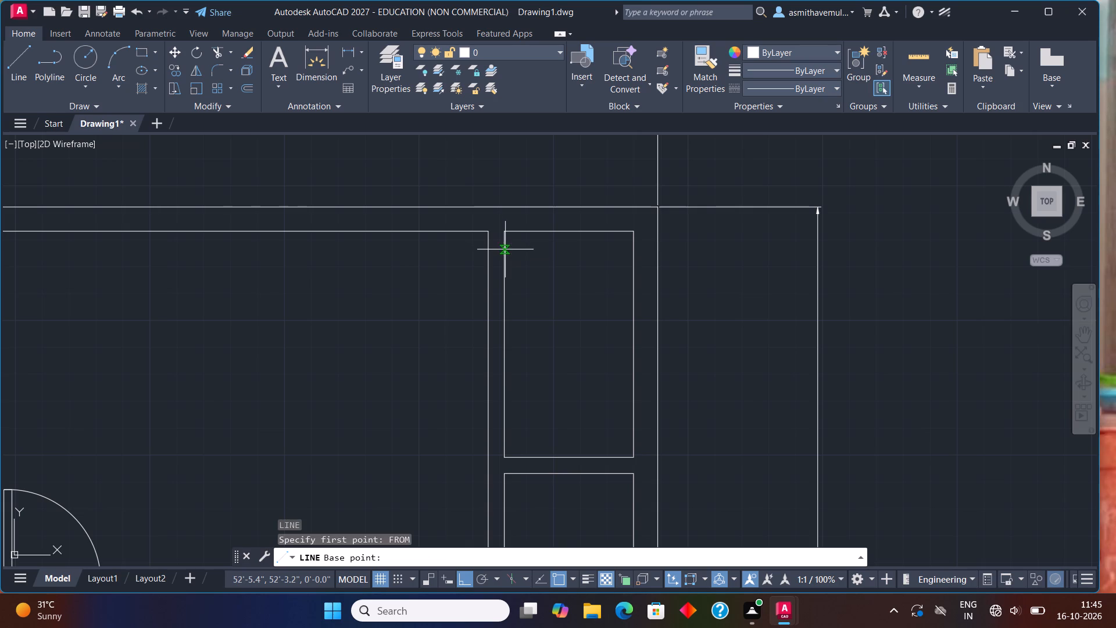
click(505, 227)
text(@0,-3)
key(shift+quotedbl)
key(Return)
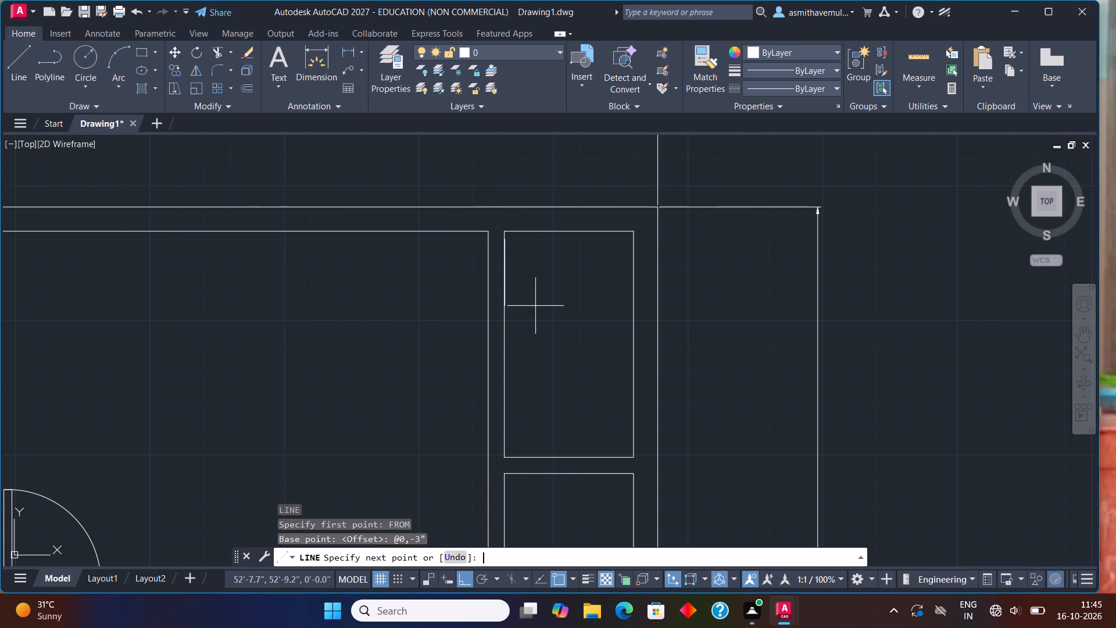
click(488, 237)
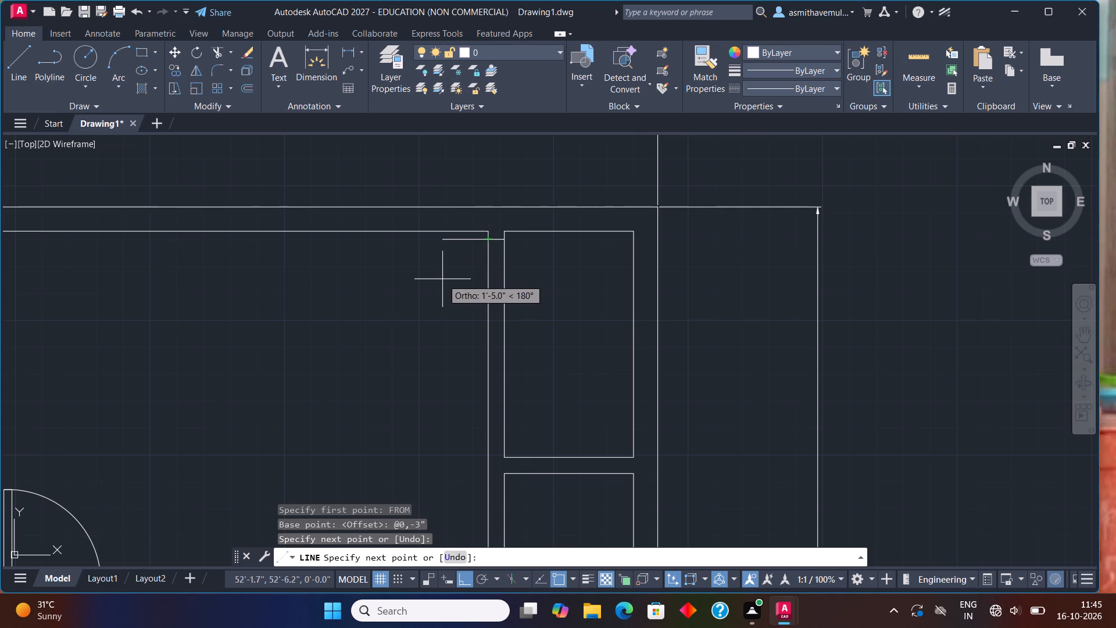
key(Escape)
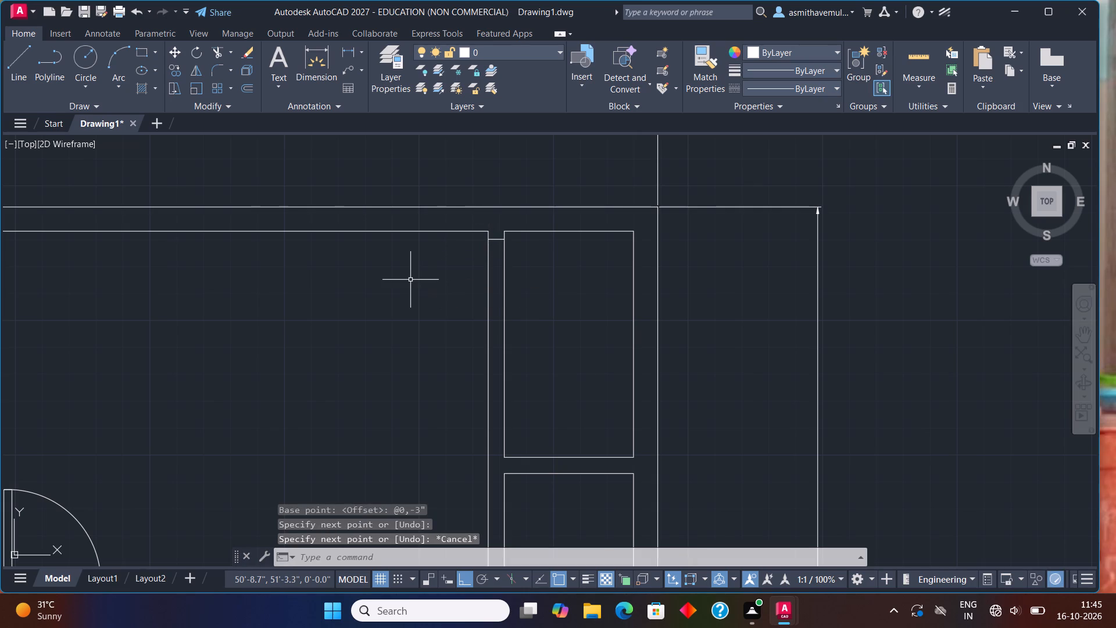
Offset the new line across the northeast room's partition 3" to the south to form the upper jamb.
key(o)
key(Return)
key(3)
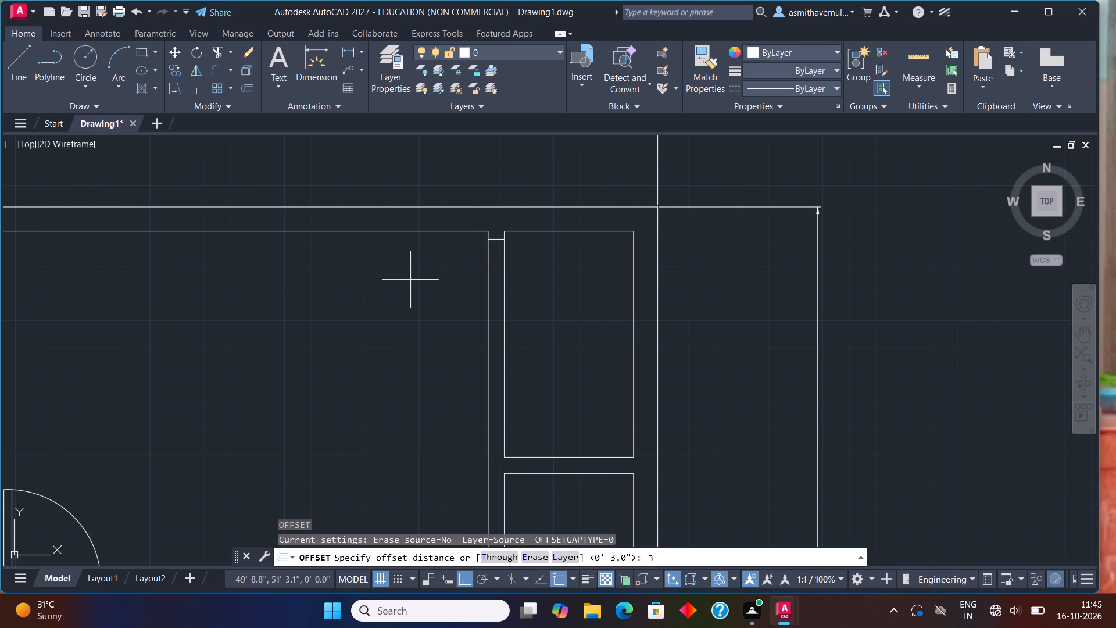
key(shift+quotedbl)
key(Return)
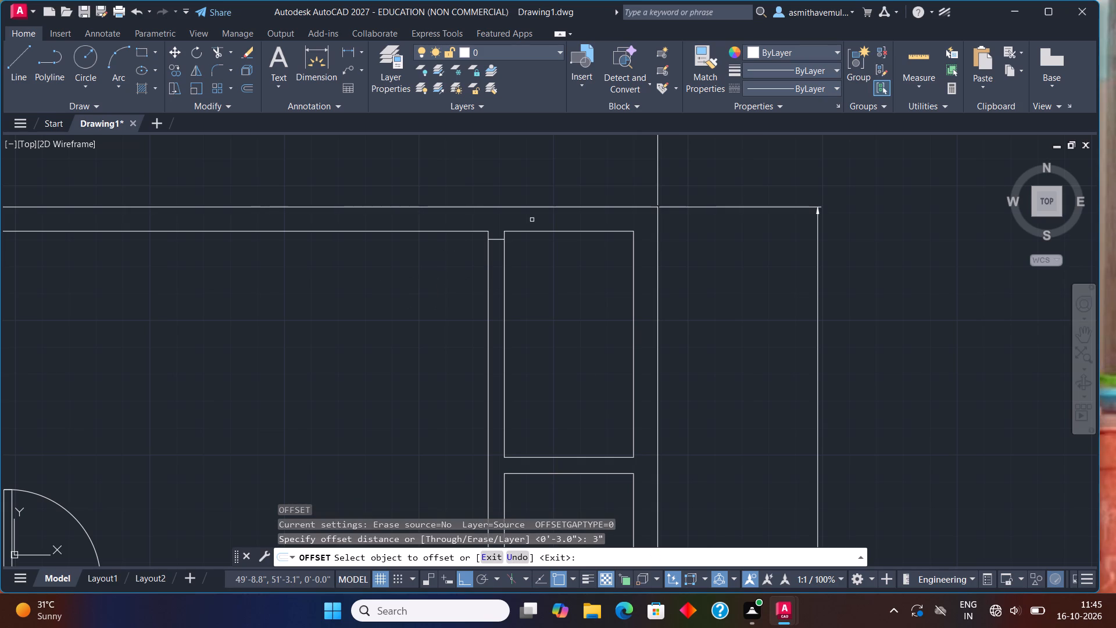
scroll(500, 233, up, 1)
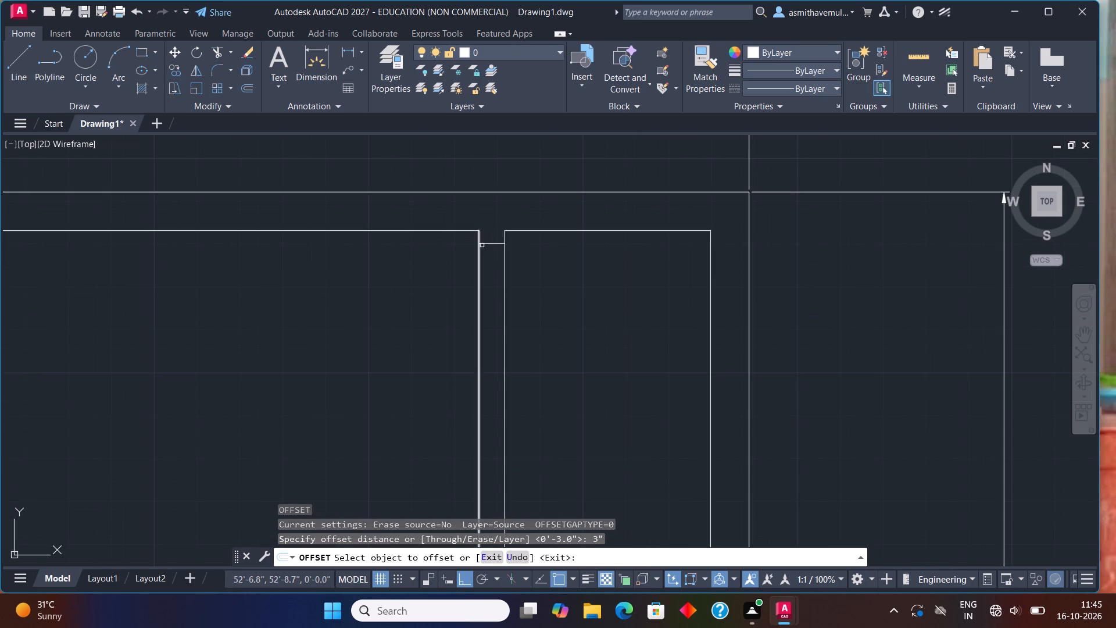
click(484, 244)
click(477, 280)
key(Escape)
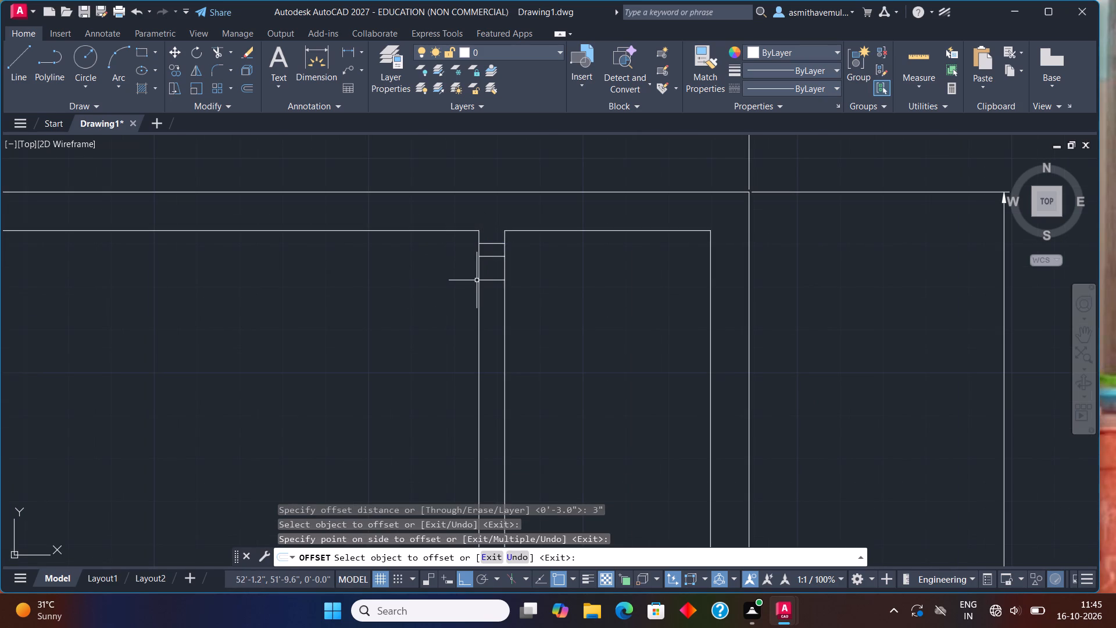
Offset the upper jamb's lower line 3' to the south to mark the far side of the northeast room's door opening.
key(o)
key(Return)
text(3')
key(Return)
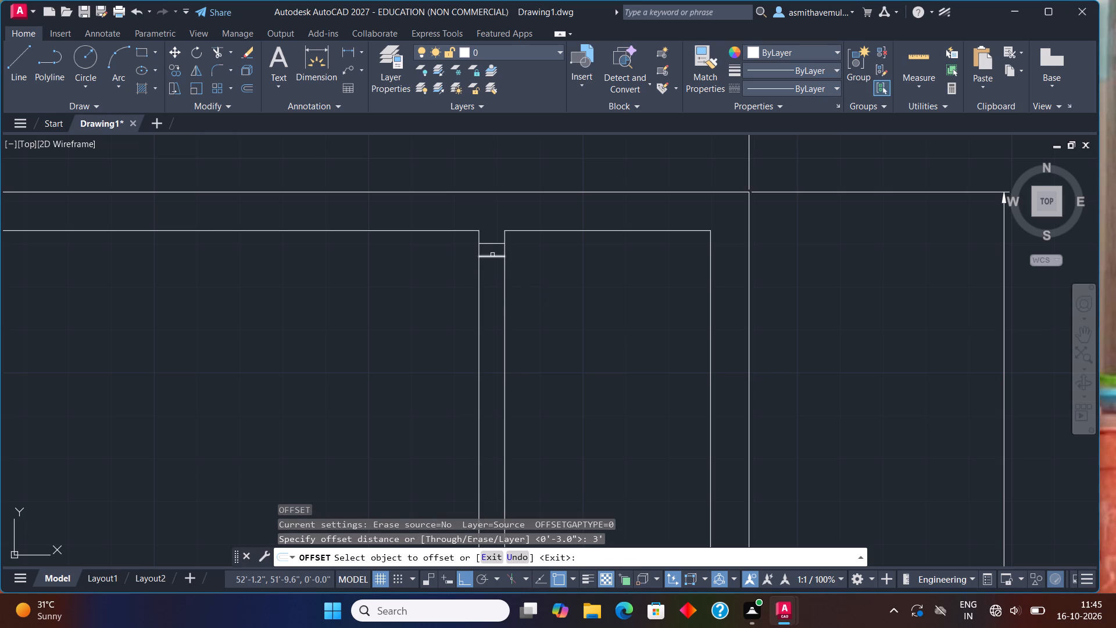
drag(492, 255, 492, 261)
click(485, 306)
key(Escape)
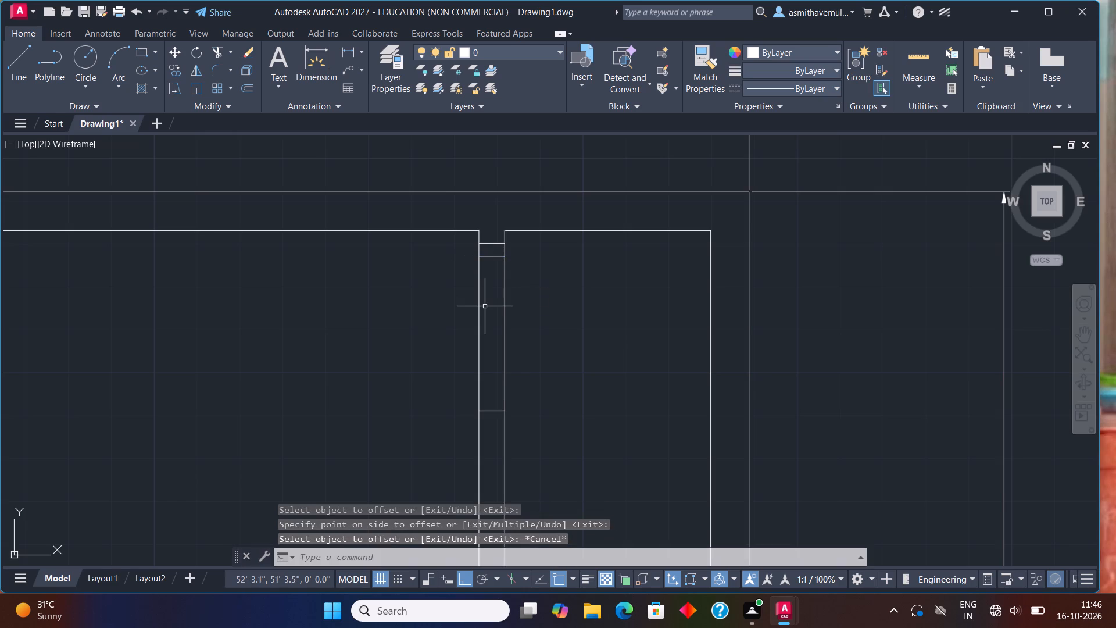
Offset the opening's far-side line 3" to the south to form the lower jamb.
key(o)
key(Return)
key(3)
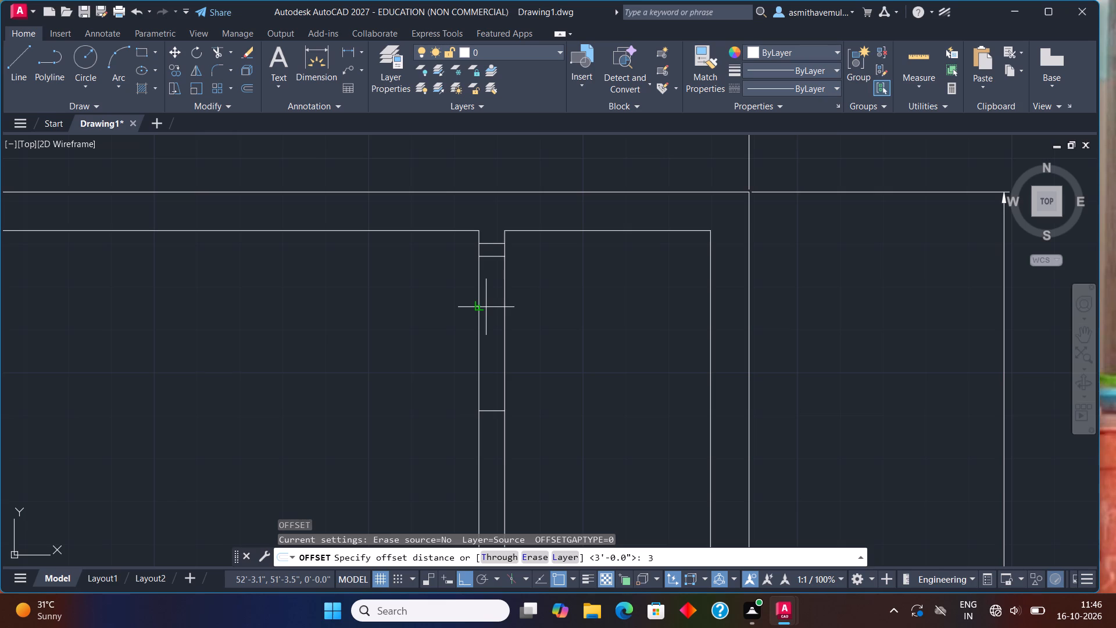
key(shift+quotedbl)
key(Return)
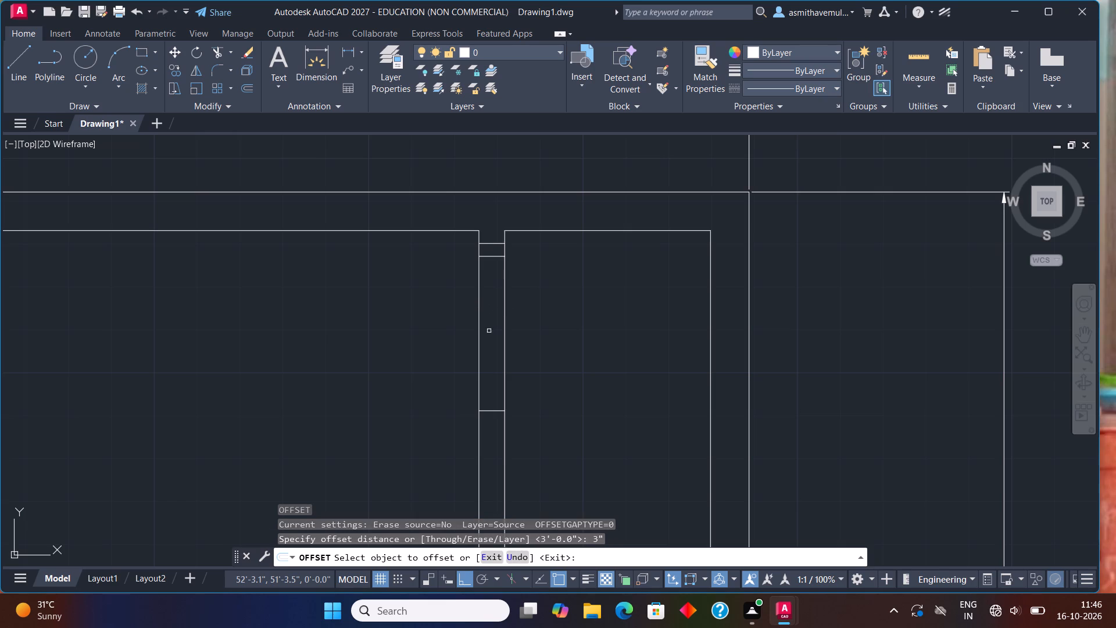
click(505, 411)
click(485, 446)
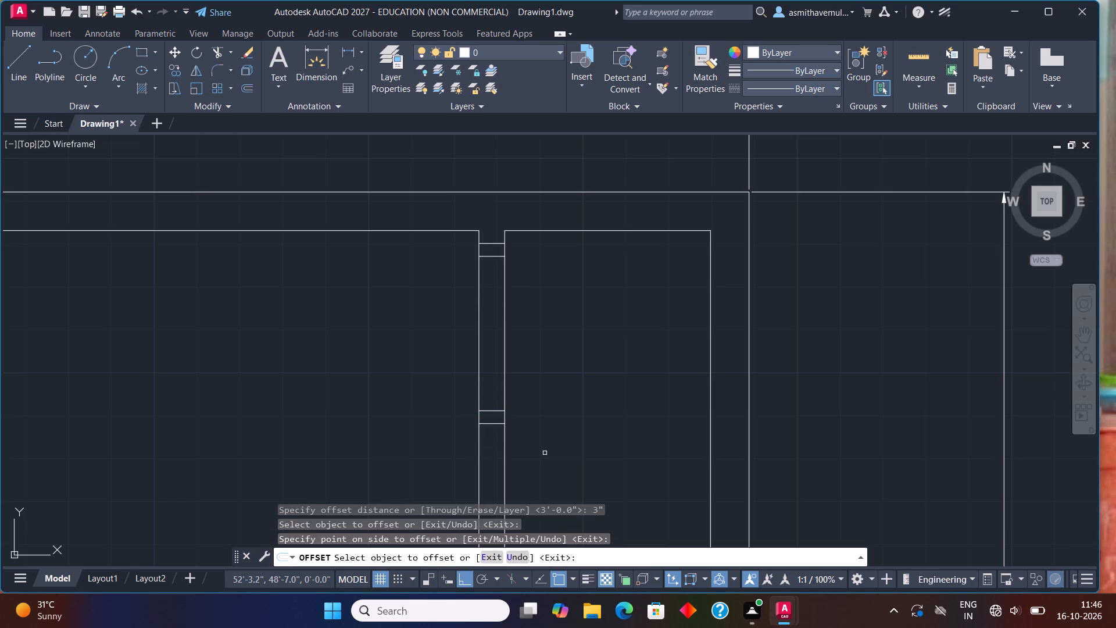
key(Escape)
Trim both faces of the northeast room's partition between the two inner jamb lines to clear the door opening.
text(TRIM)
key(Return)
drag(565, 376, 256, 307)
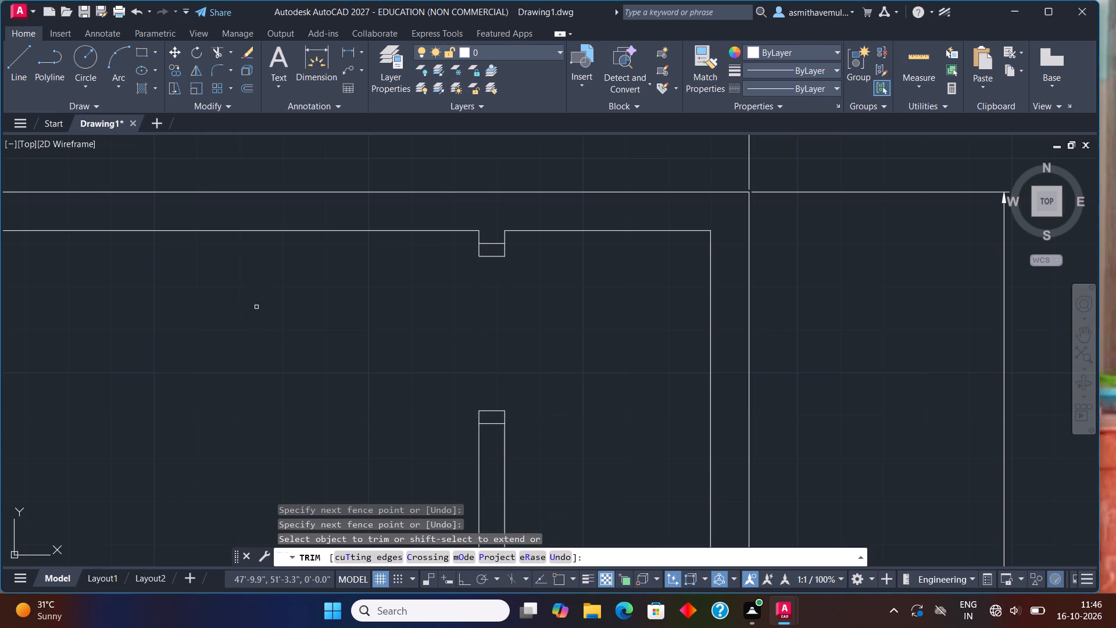
key(Escape)
Draw a 3' by 3" door leaf rectangle extending east into the northeast room from the upper jamb's southeast corner.
text(REC)
key(Return)
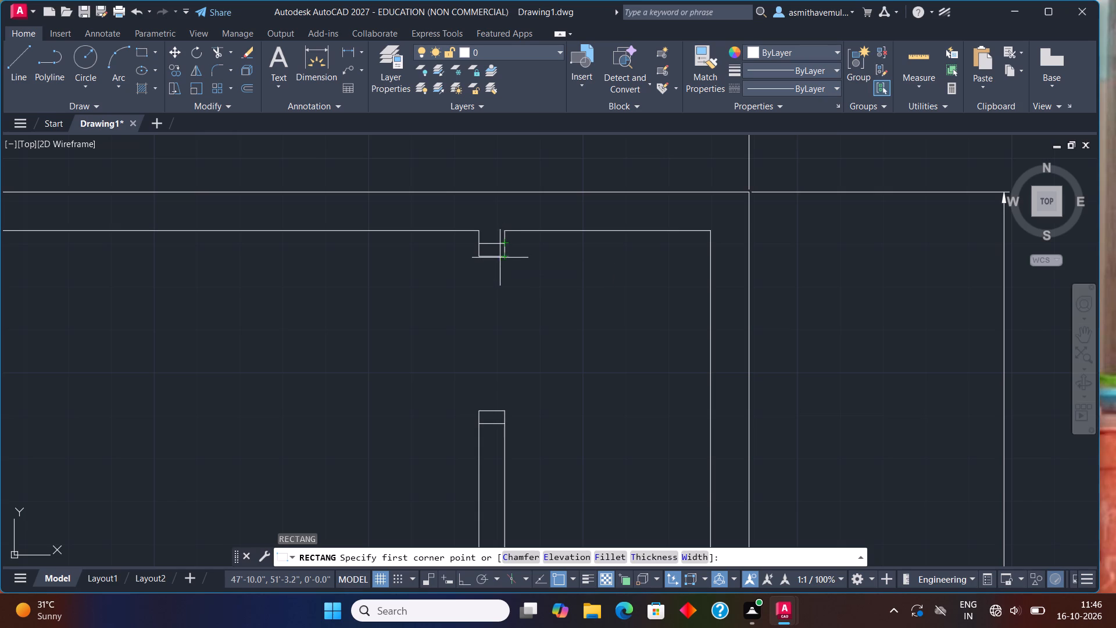
drag(505, 258, 577, 347)
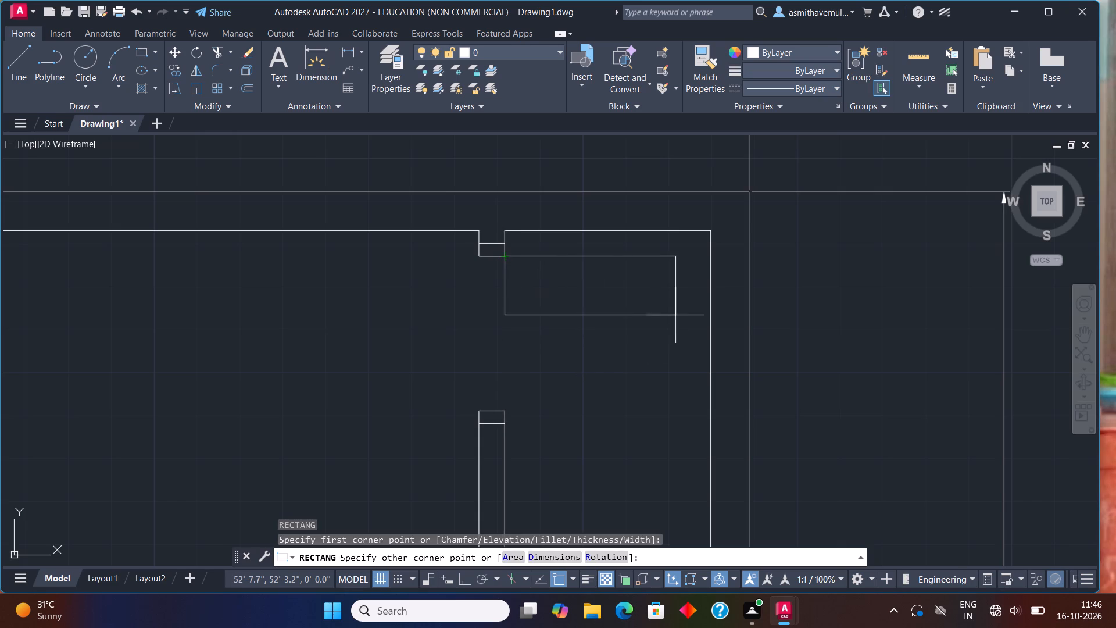
key(d)
key(Return)
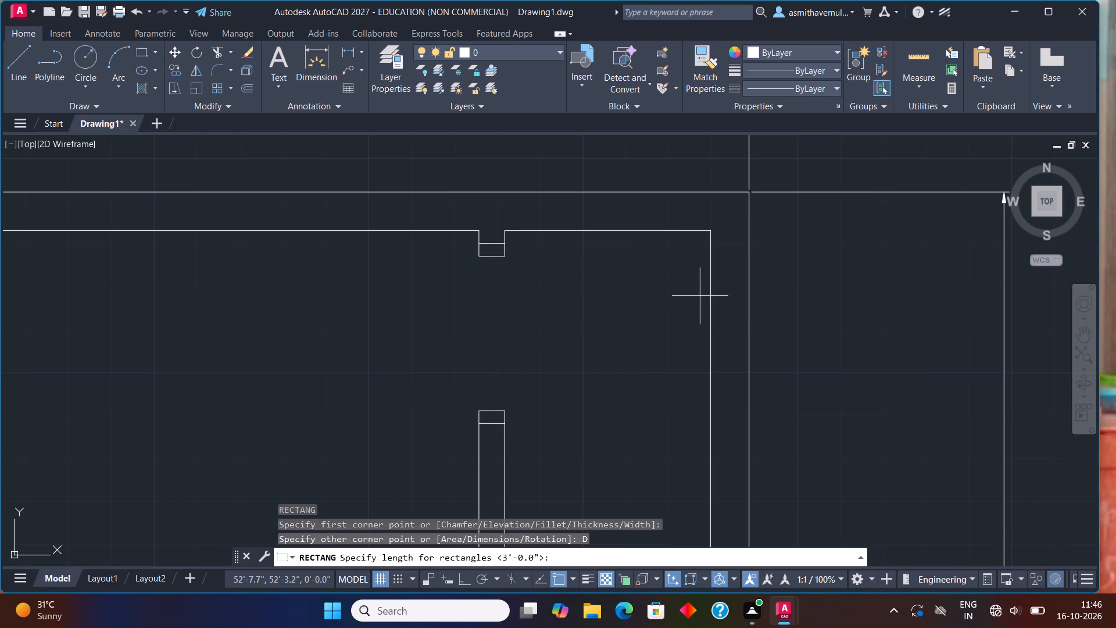
text(3')
key(Return)
text(3")
key(Return)
click(697, 296)
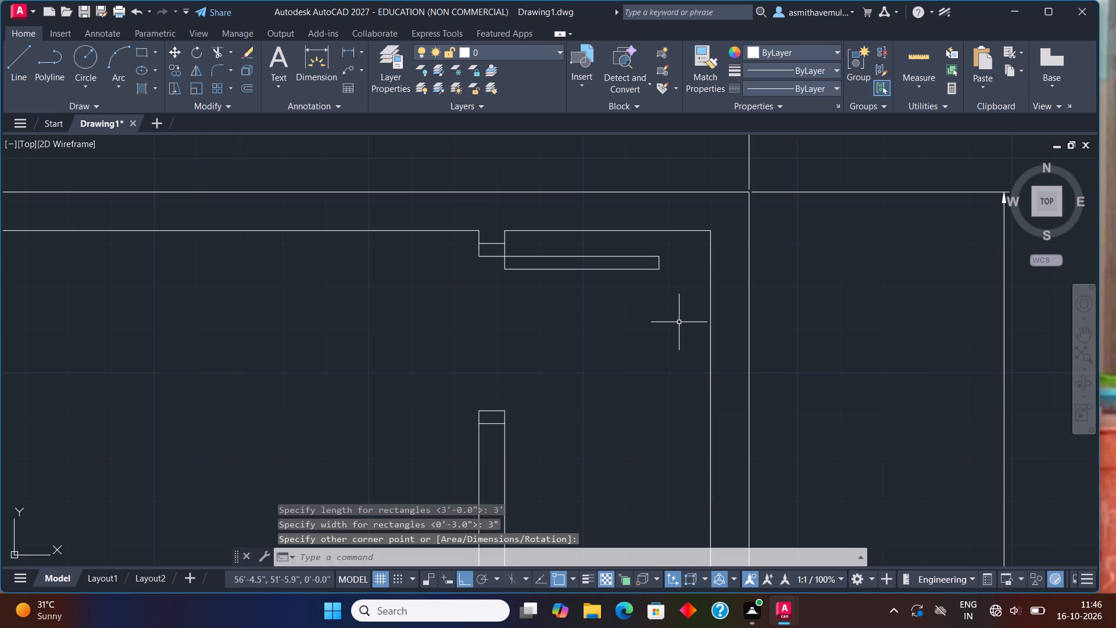
Draw the swing arc for the northeast room's door from the leaf's east end to the lower jamb's northeast corner.
text(ARC)
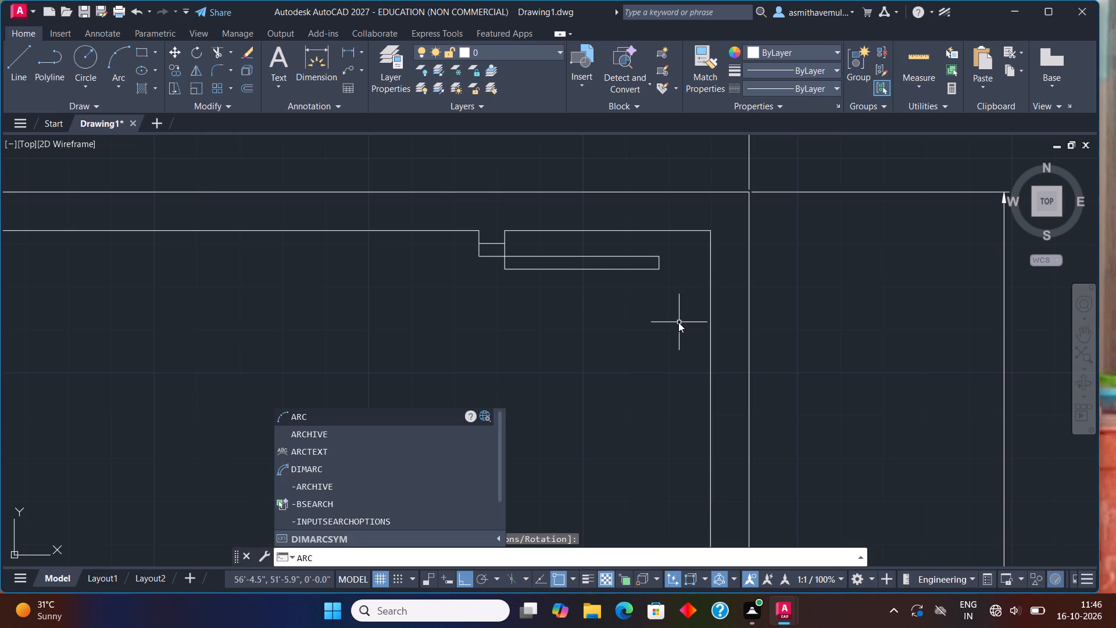
key(c)
key(Return)
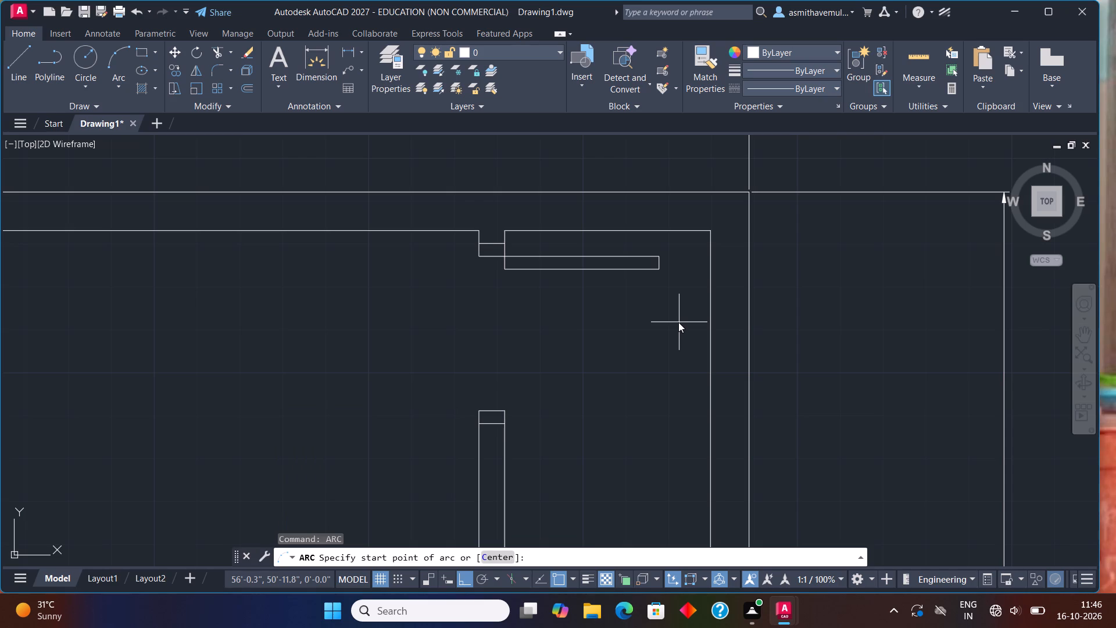
click(658, 255)
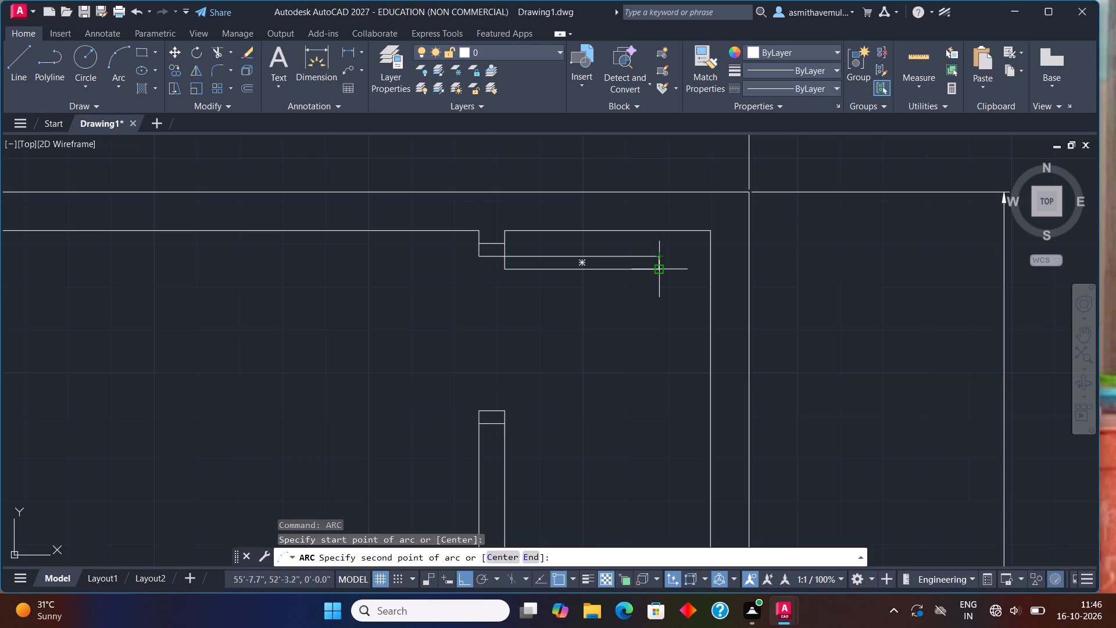
click(659, 268)
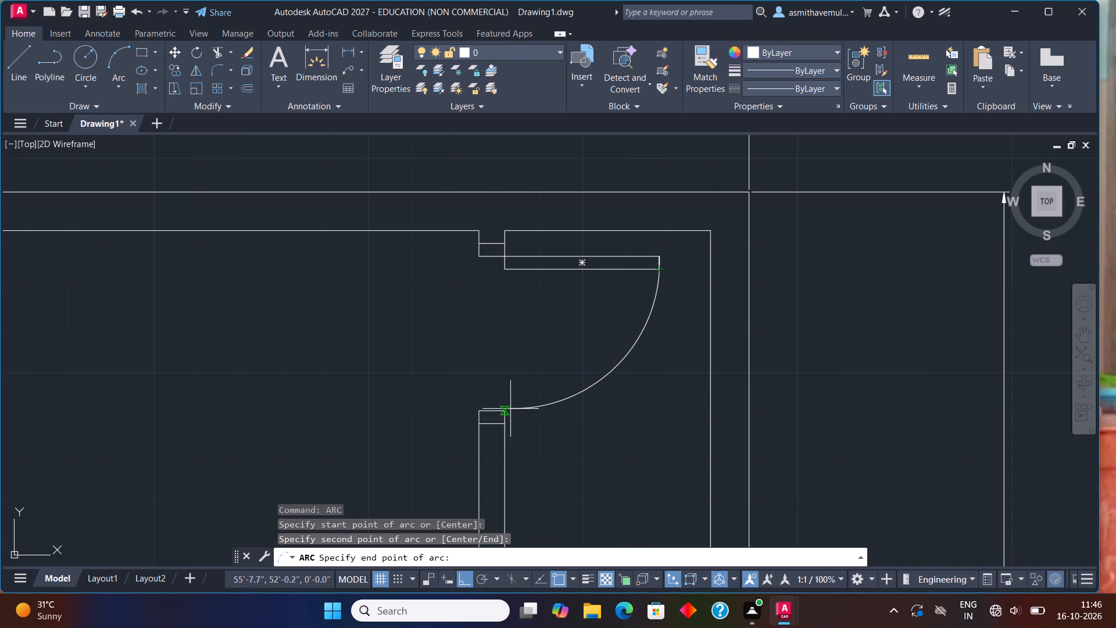
click(506, 415)
Offset the long horizontal line near the plan's south wall 4" to the south to form the stair area's thin wall.
scroll(779, 330, down, 4)
middle_drag(722, 394, 721, 391)
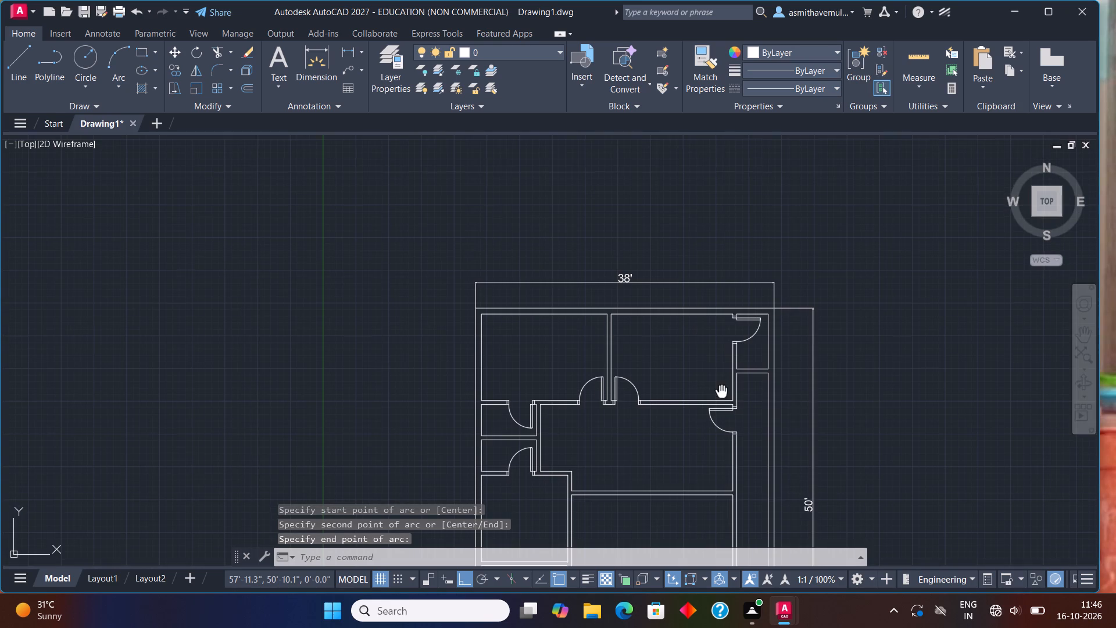
middle_drag(721, 391, 711, 314)
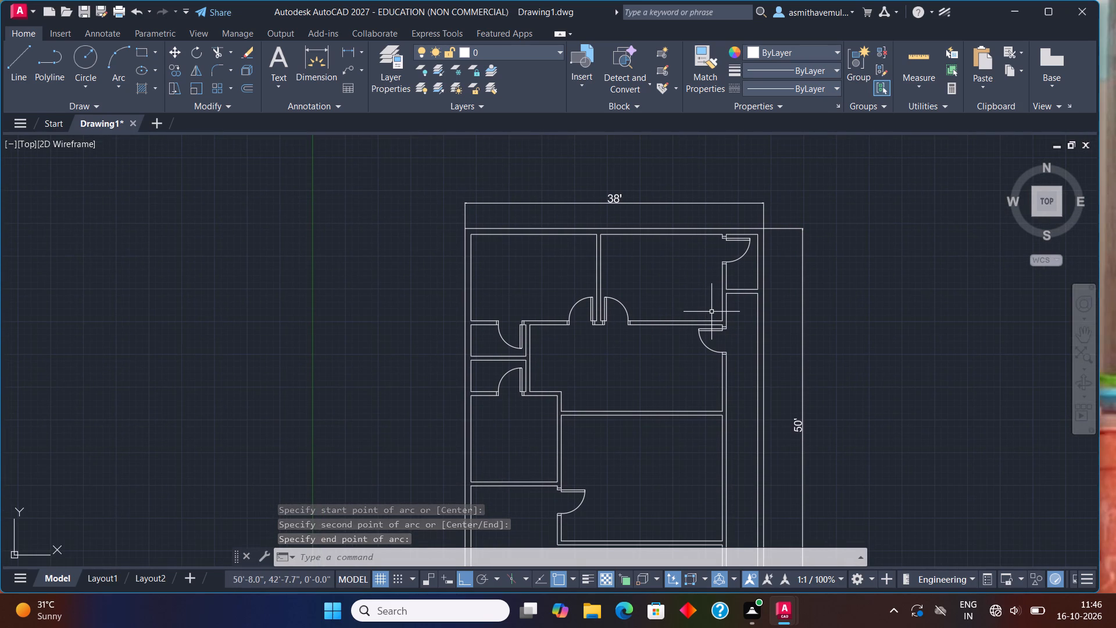
middle_drag(714, 327, 713, 292)
scroll(676, 361, down, 1)
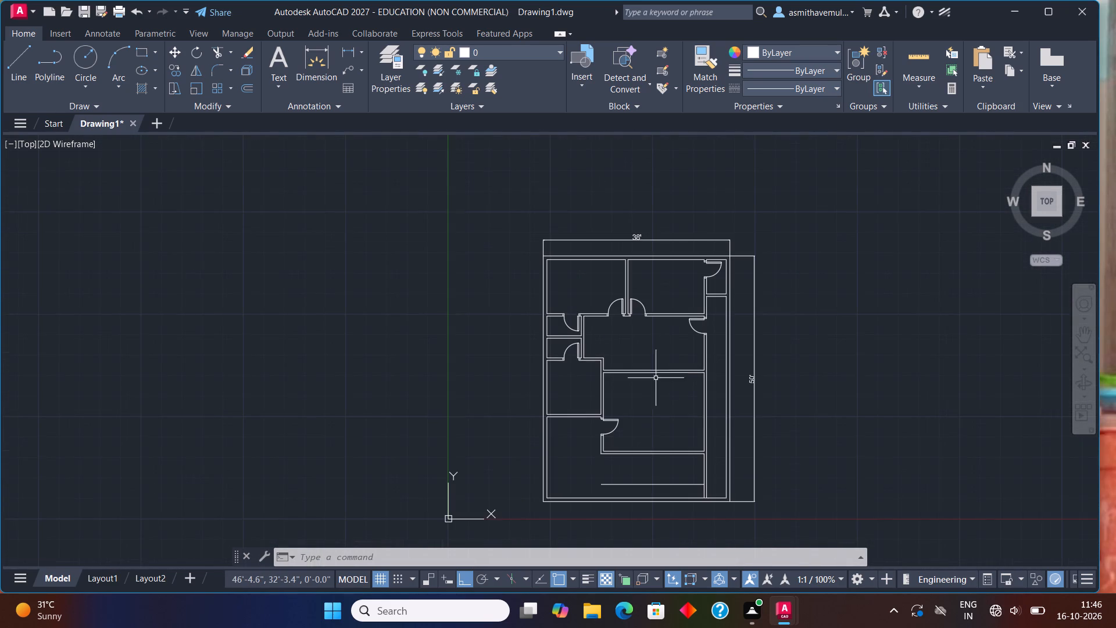
middle_drag(635, 397, 596, 301)
scroll(610, 385, up, 2)
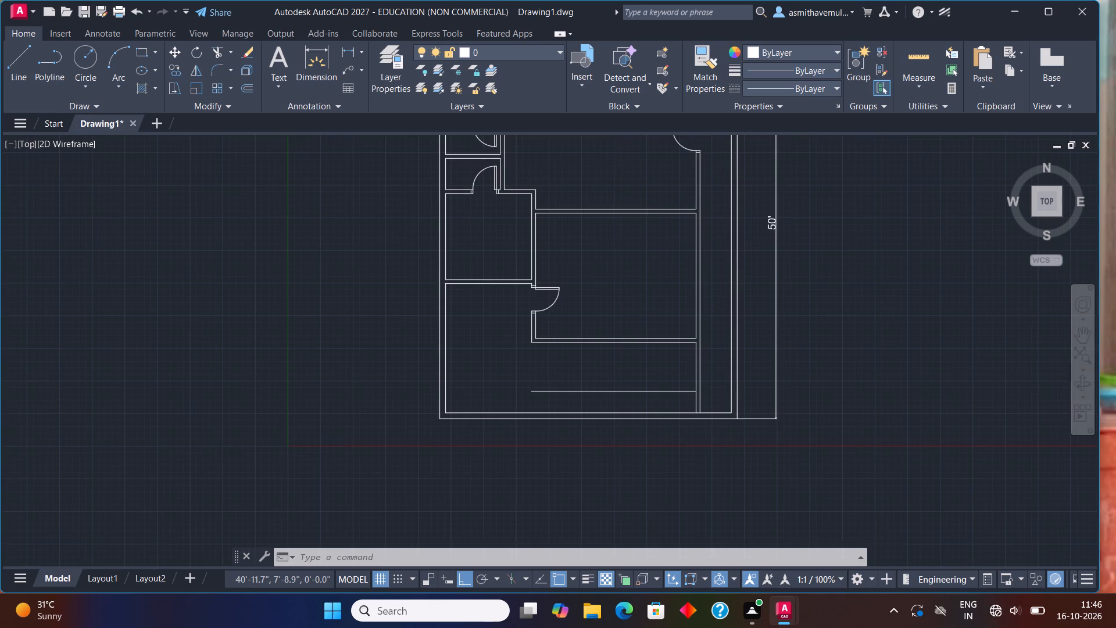
middle_drag(627, 429, 556, 381)
scroll(568, 361, up, 1)
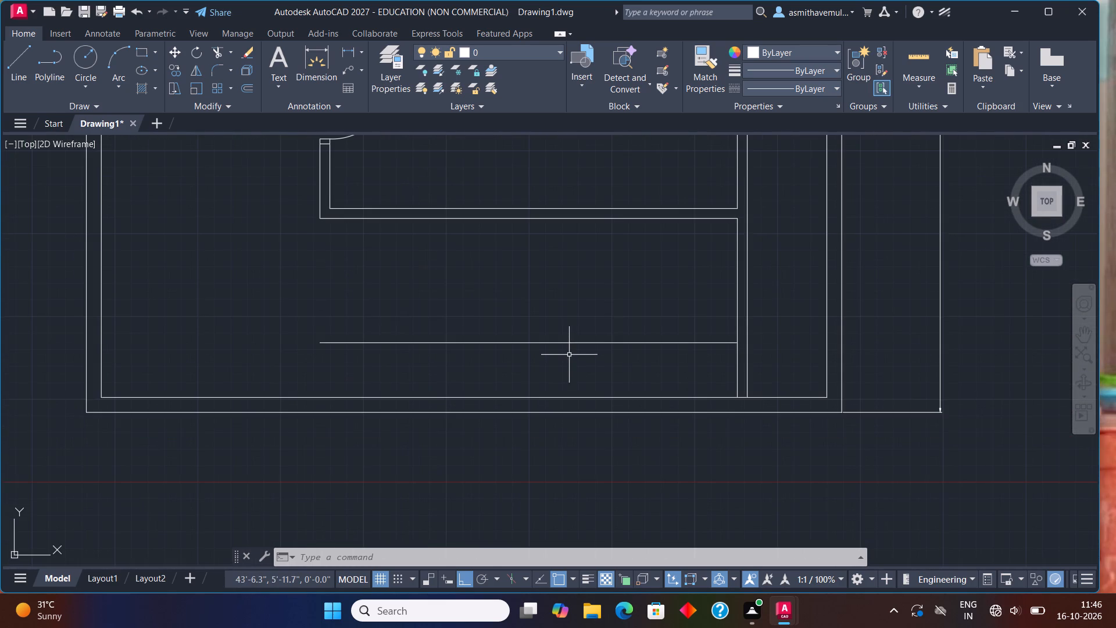
scroll(570, 353, up, 1)
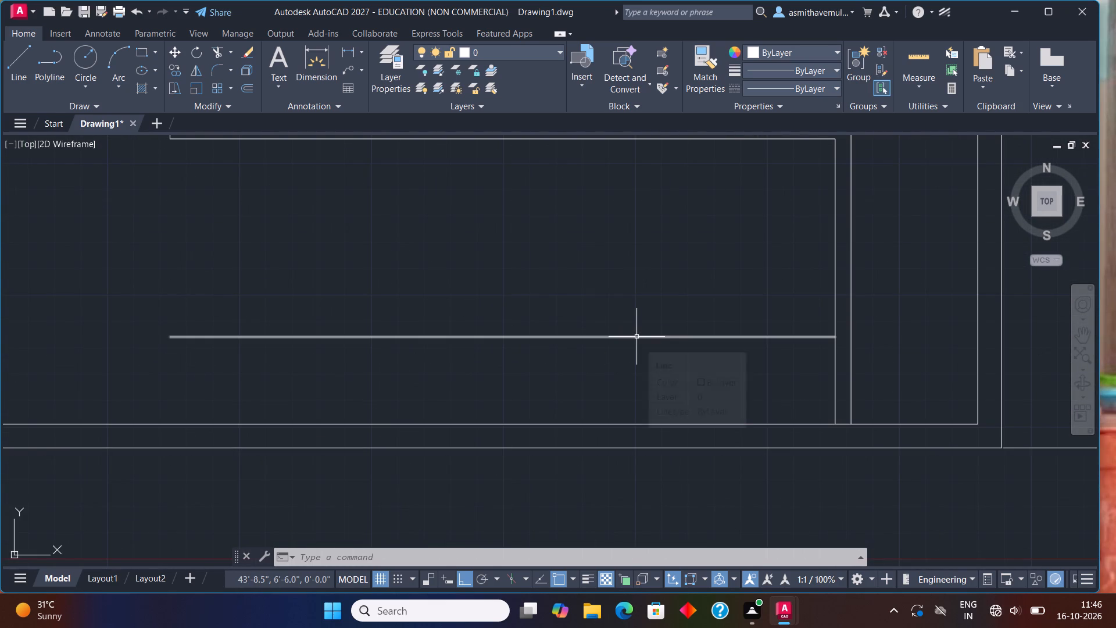
key(o)
key(Return)
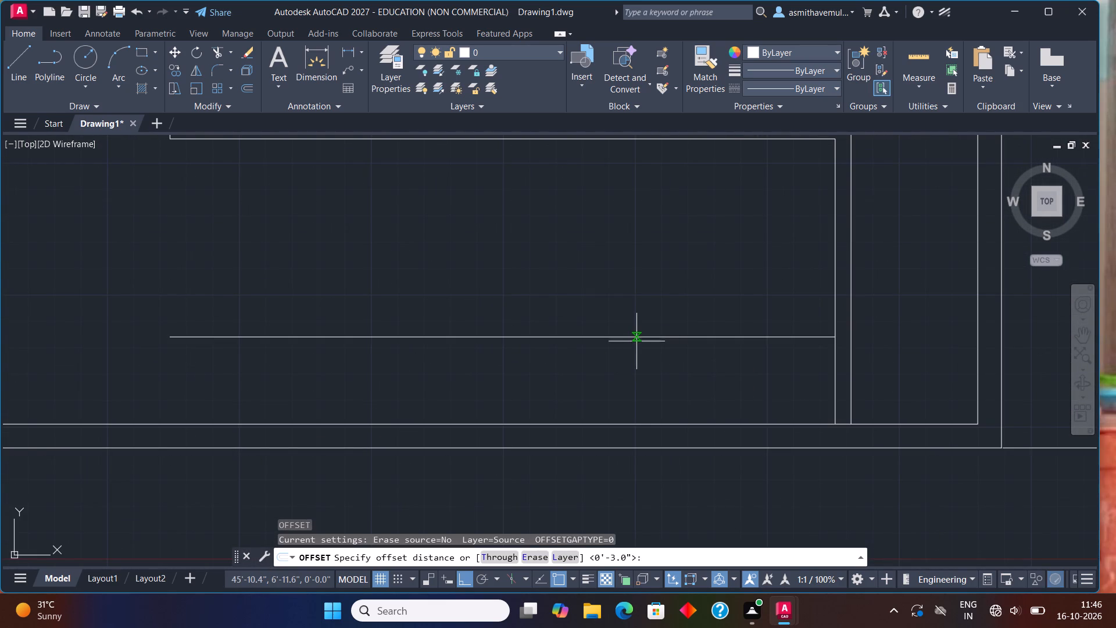
key(4)
key(shift+quotedbl)
key(Return)
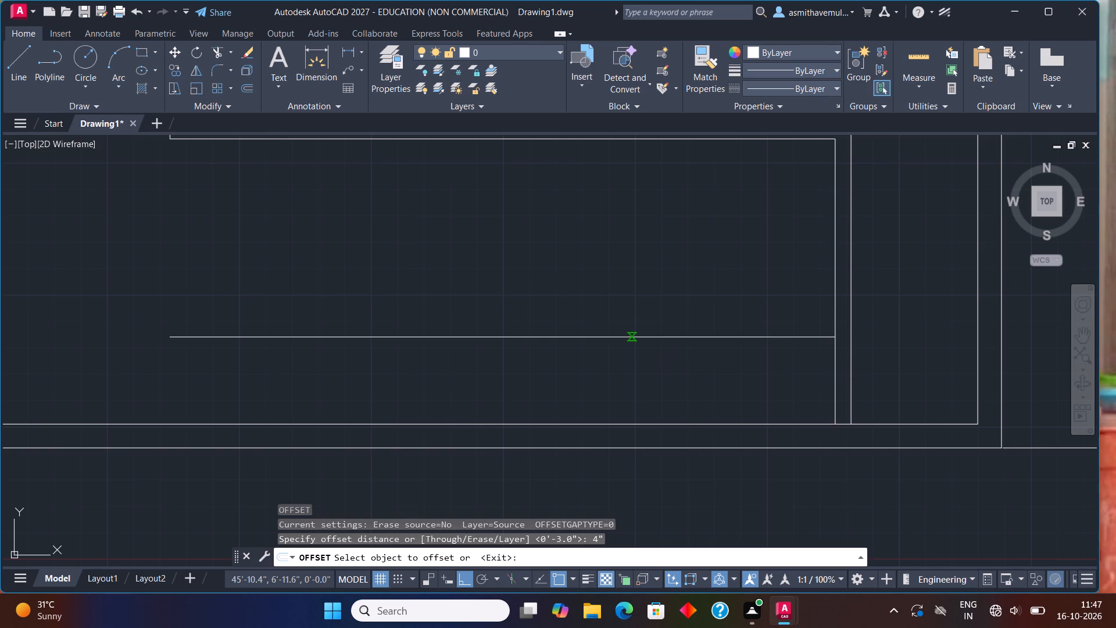
click(630, 337)
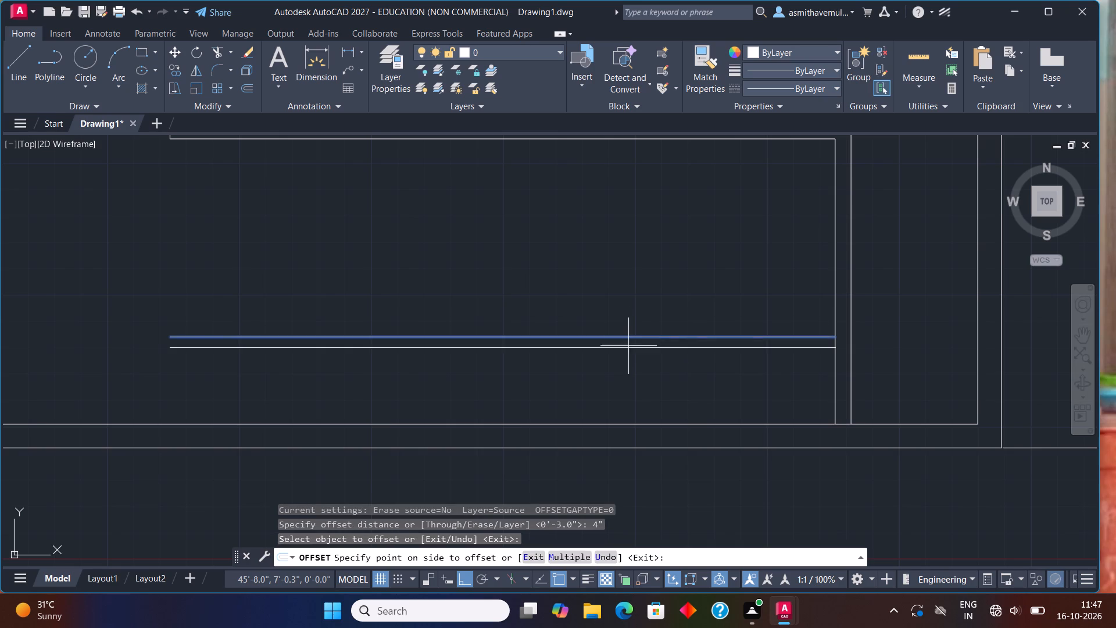
click(625, 359)
key(Escape)
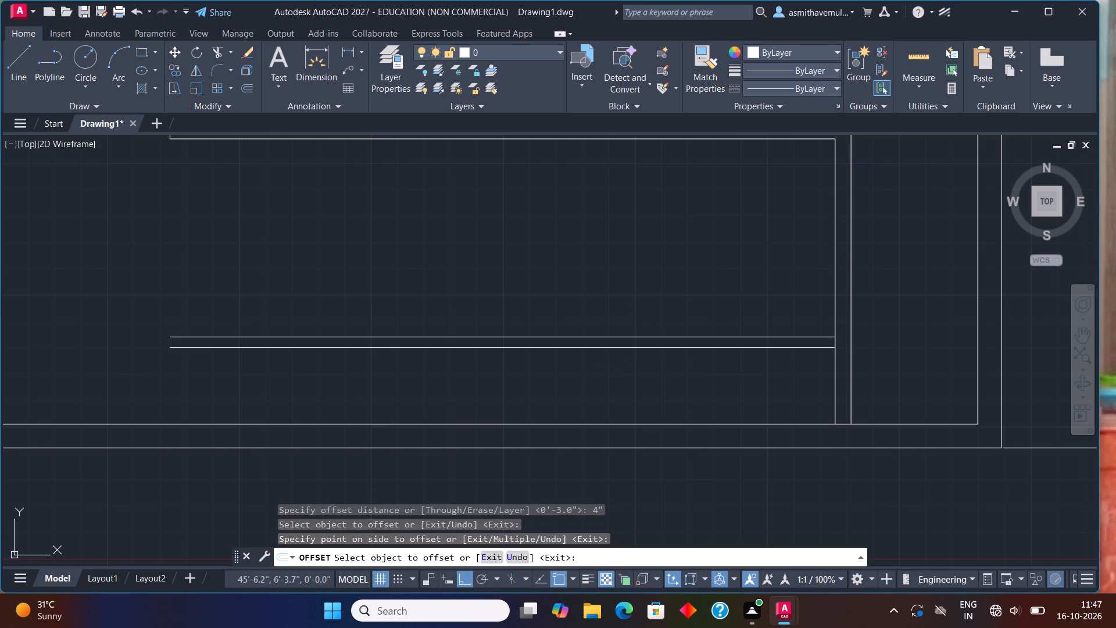
Extend the new 4" wall line east to the outer face of the long north-south partition.
text(EXTEND)
key(Return)
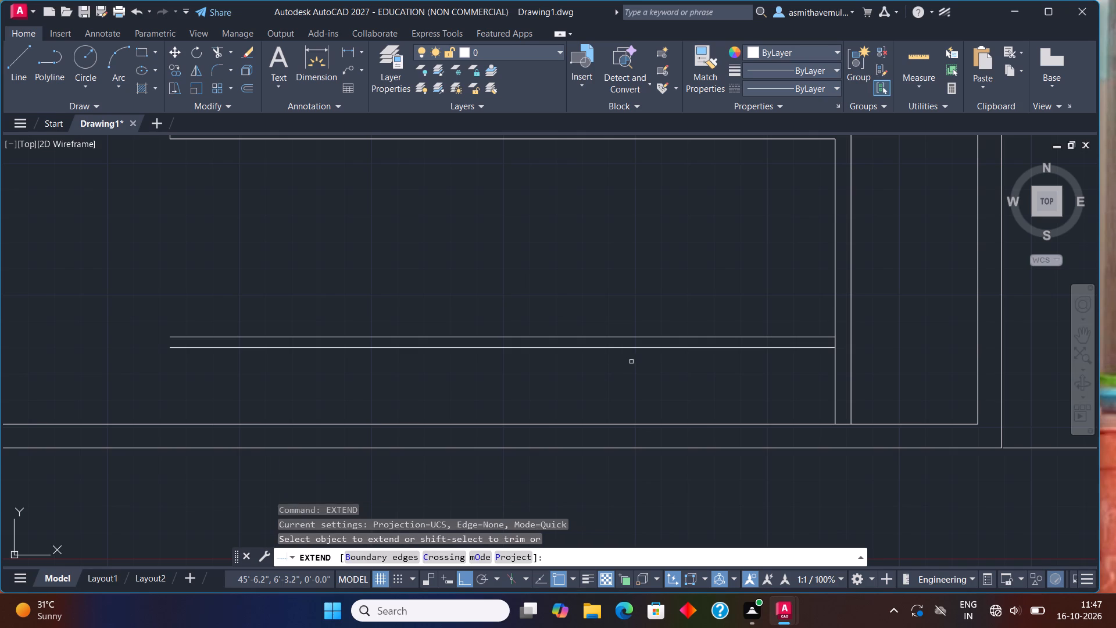
click(785, 349)
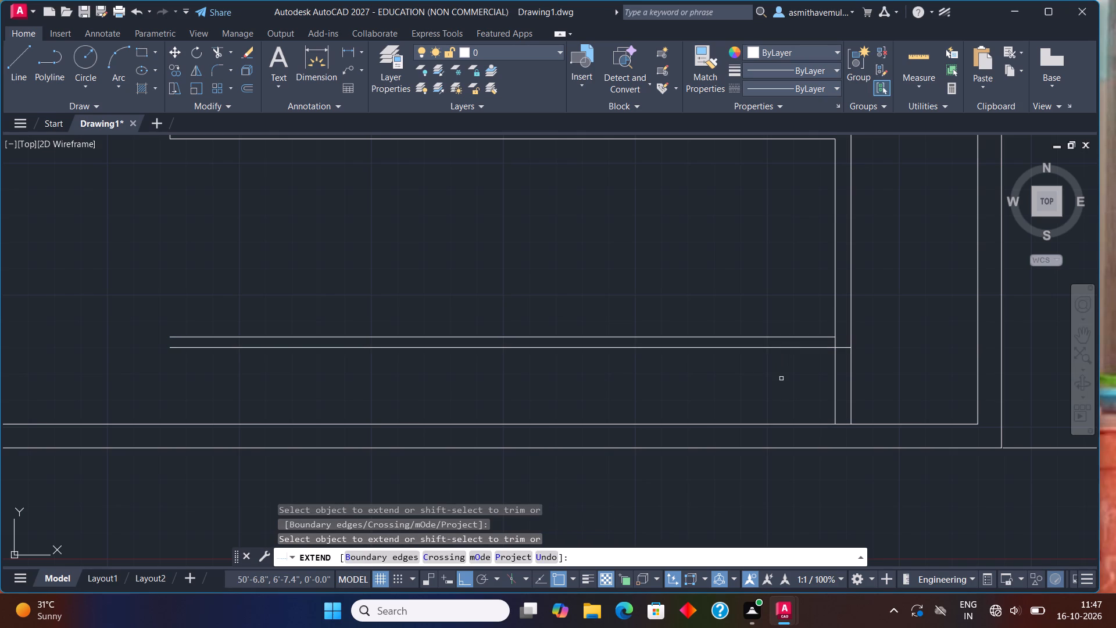
key(Escape)
Trim both partition faces below the 4" wall and the inner face's stub inside it to clean the southeast corner.
text(TRIM)
key(Return)
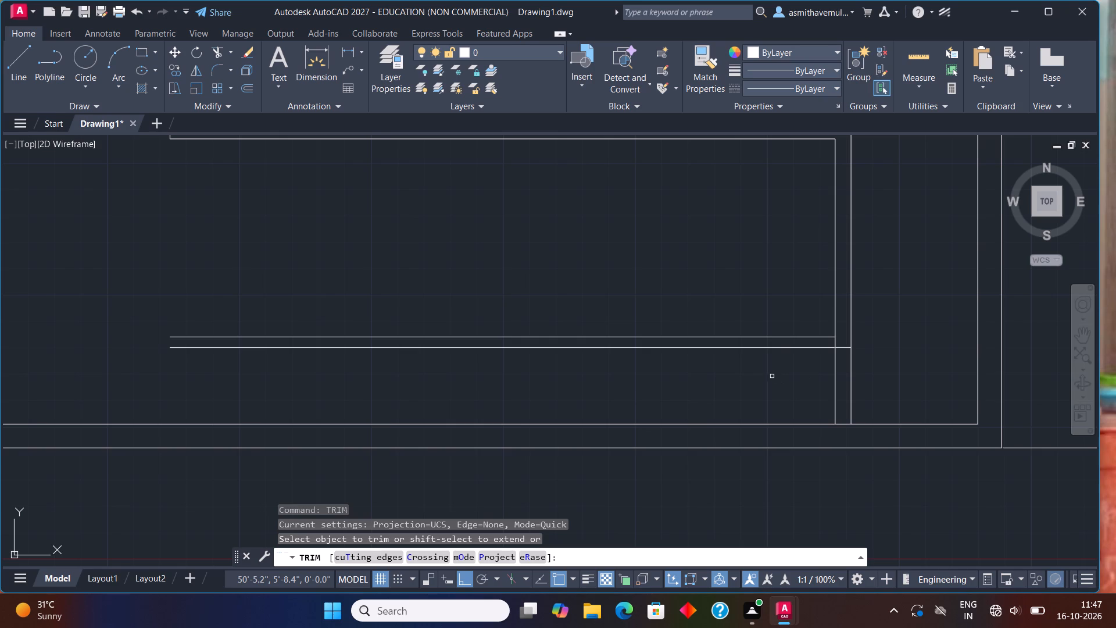
drag(771, 376, 879, 387)
scroll(852, 361, up, 1)
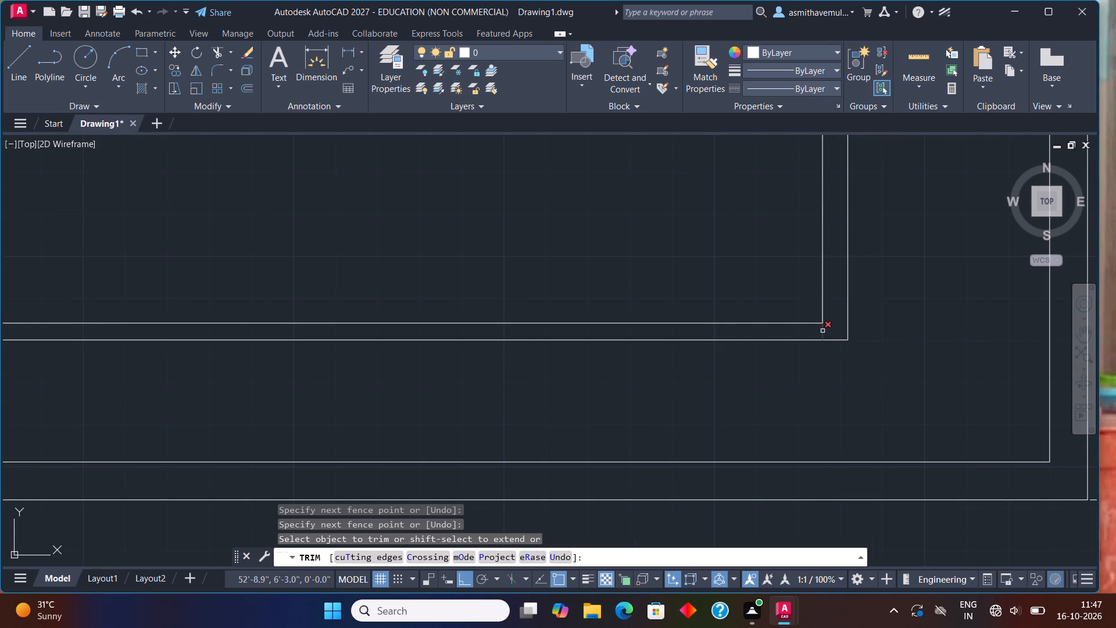
click(822, 330)
scroll(811, 372, down, 2)
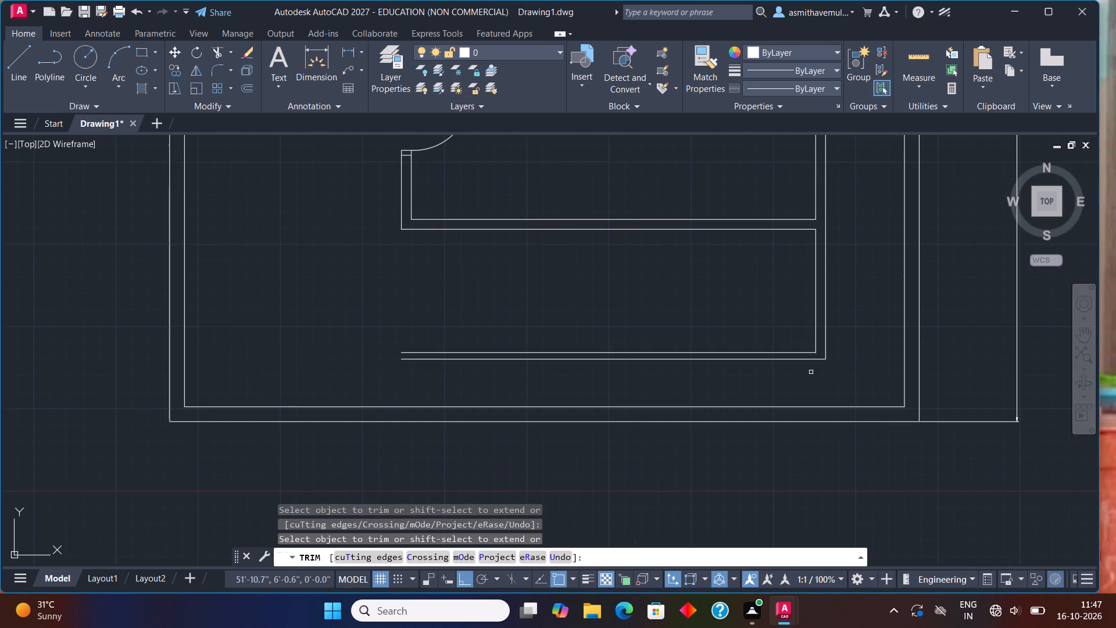
key(Escape)
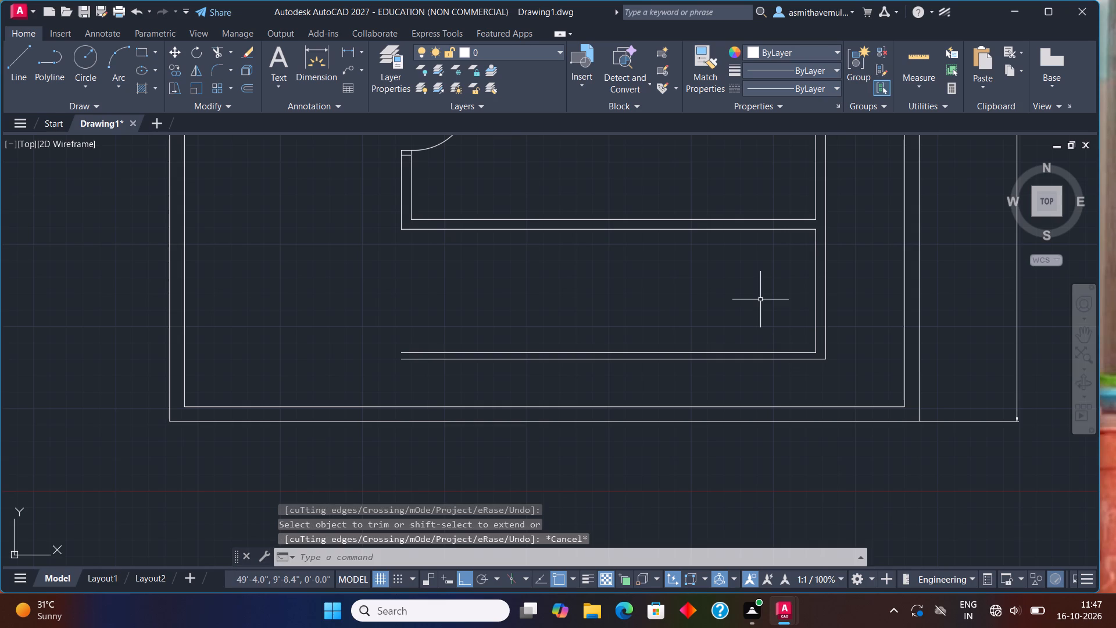
Offset the stair area's north, south and east inner lines 3' inward to mark the two flights and the landing.
key(o)
key(Return)
text(3')
key(Return)
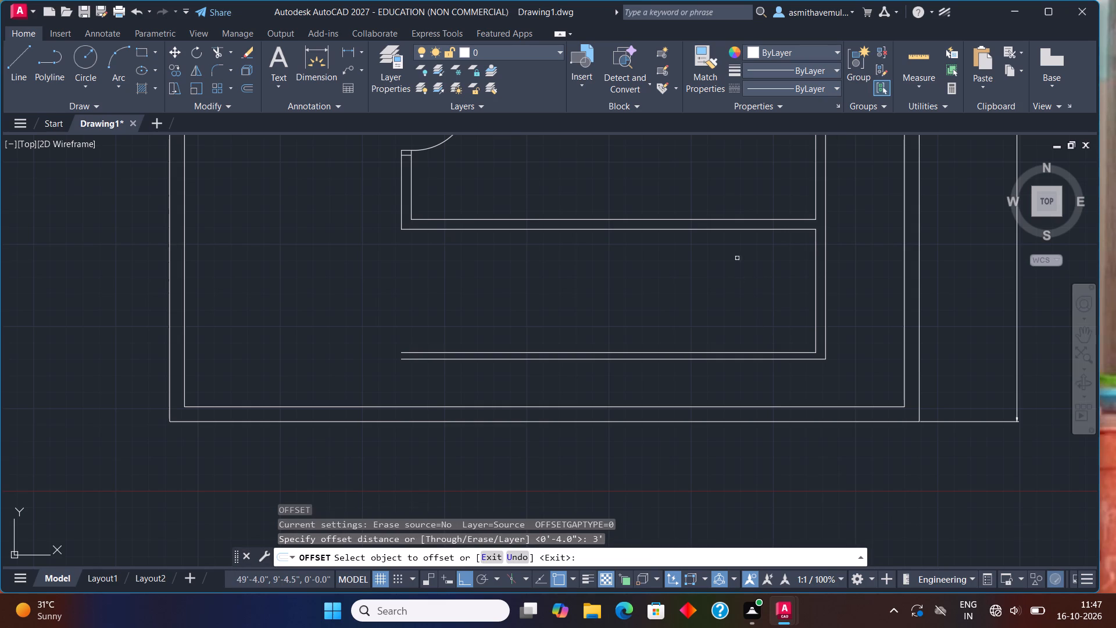
click(738, 227)
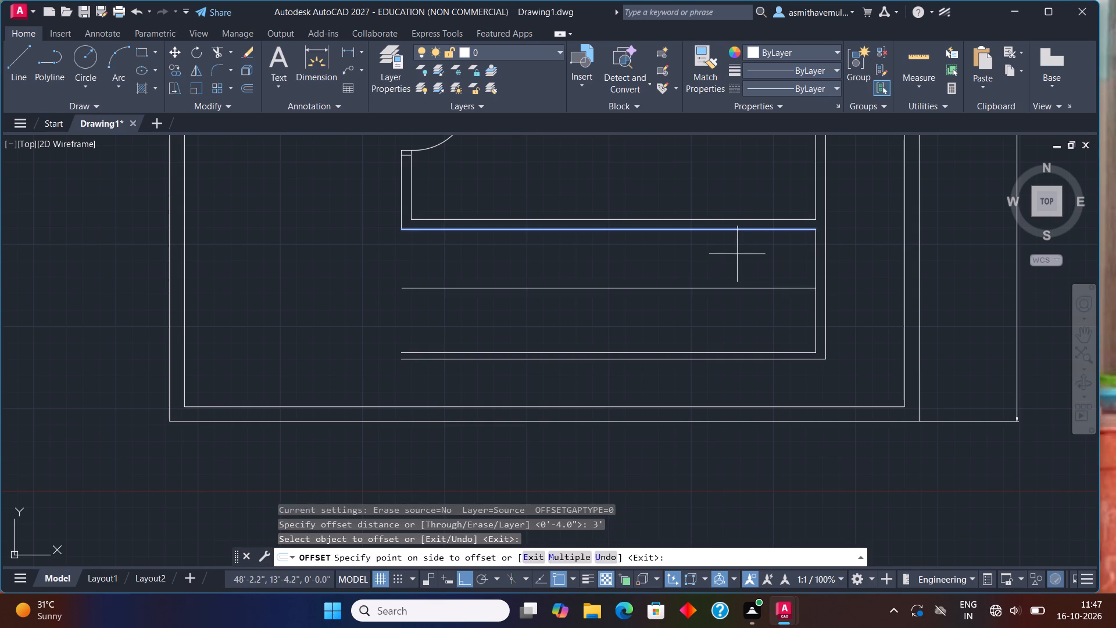
click(737, 270)
click(740, 351)
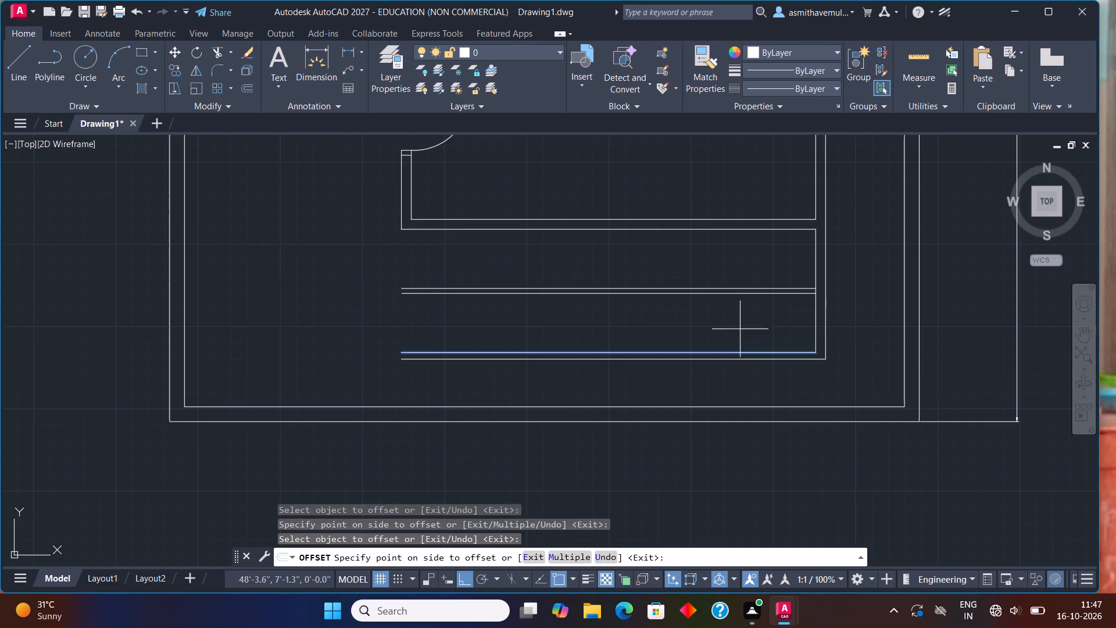
click(743, 311)
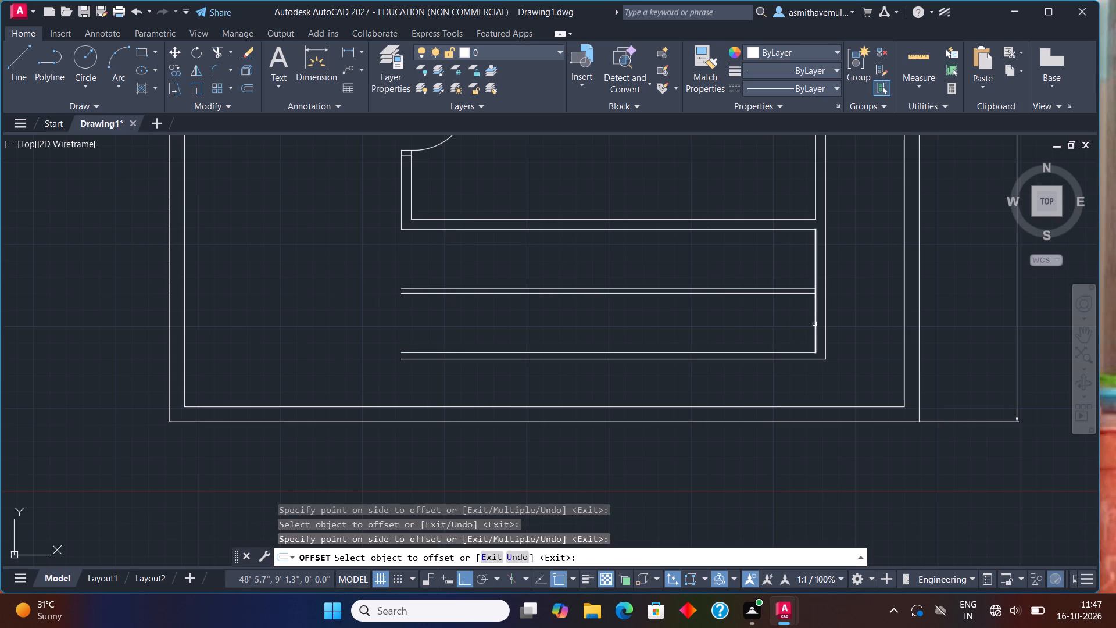
click(814, 324)
click(752, 325)
key(Escape)
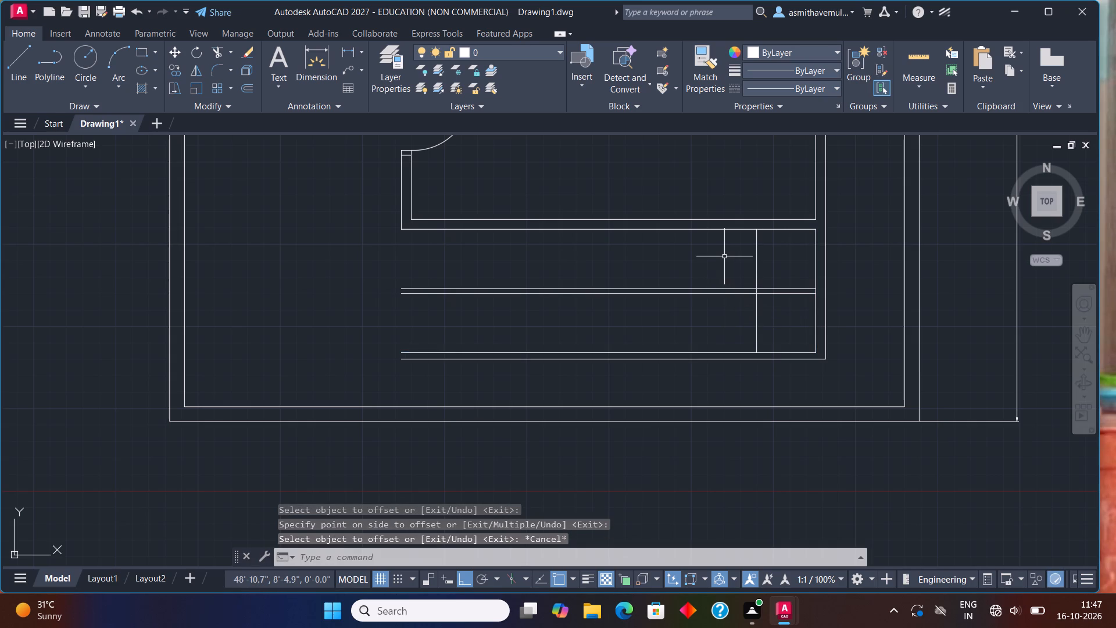
Offset the landing's edge line west in successive 11" steps to create the first four stair tread lines.
key(o)
key(Return)
text(11)
key(shift+quotedbl)
key(Return)
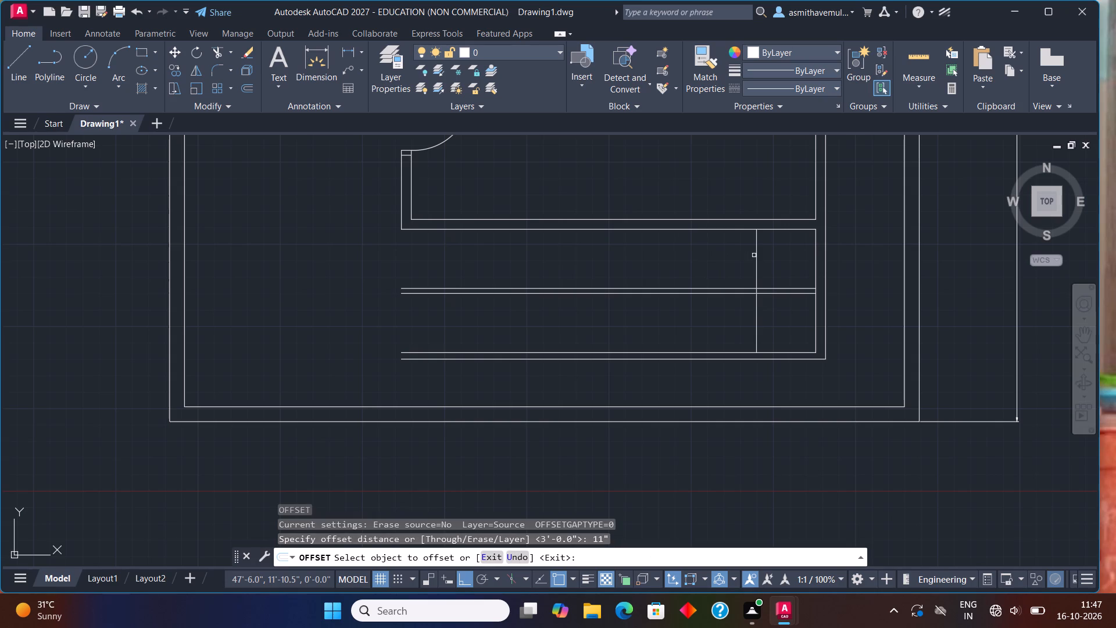
click(755, 258)
click(743, 272)
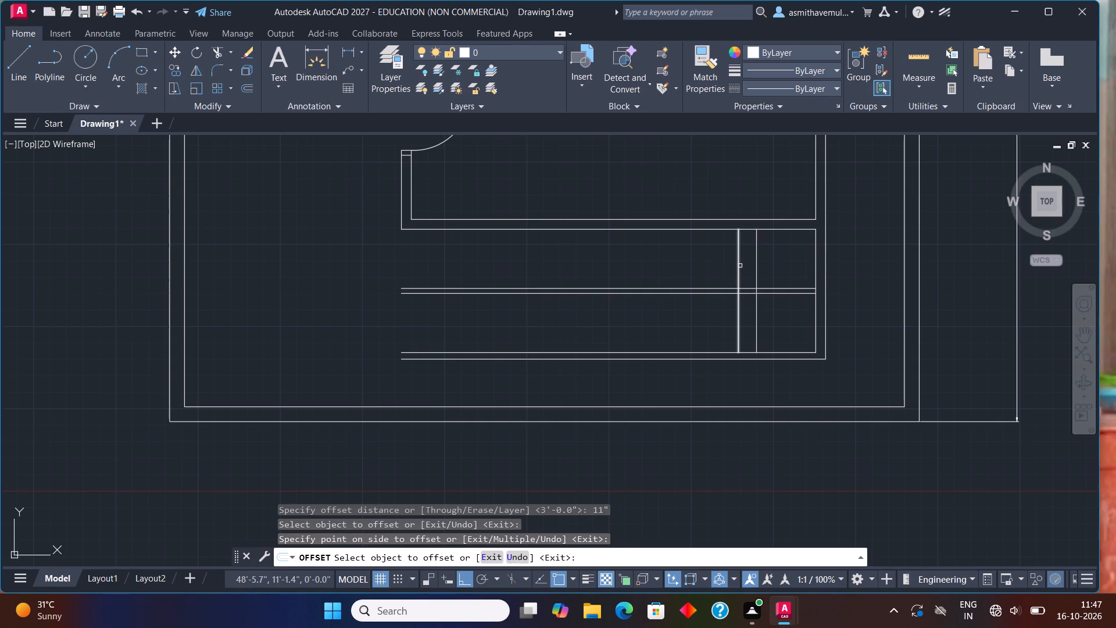
click(739, 266)
click(725, 260)
click(721, 256)
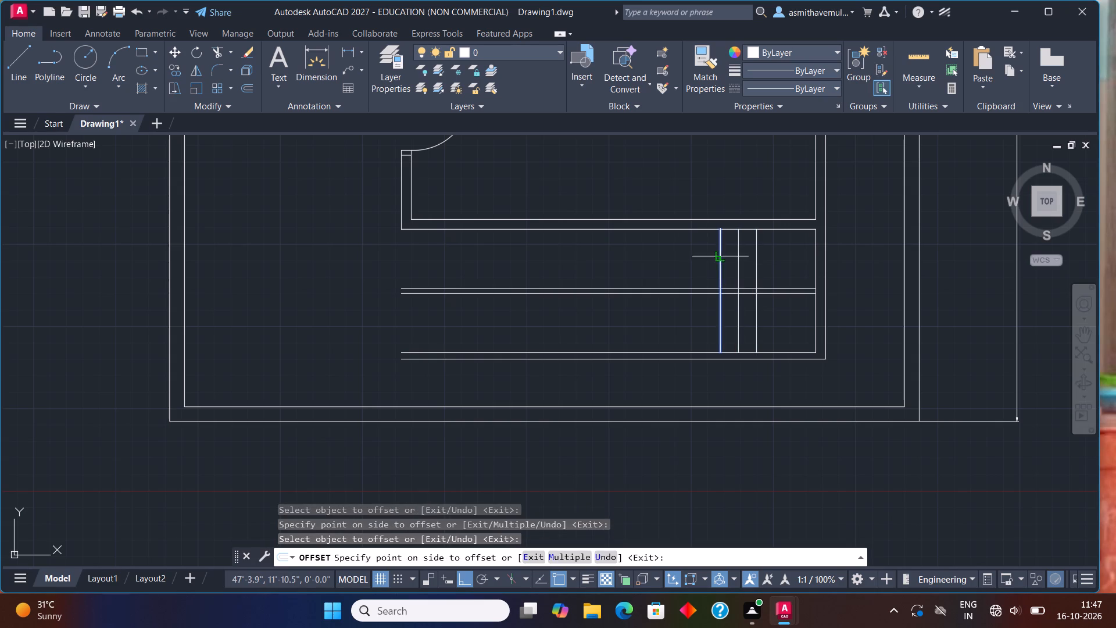
click(670, 247)
click(704, 258)
click(670, 267)
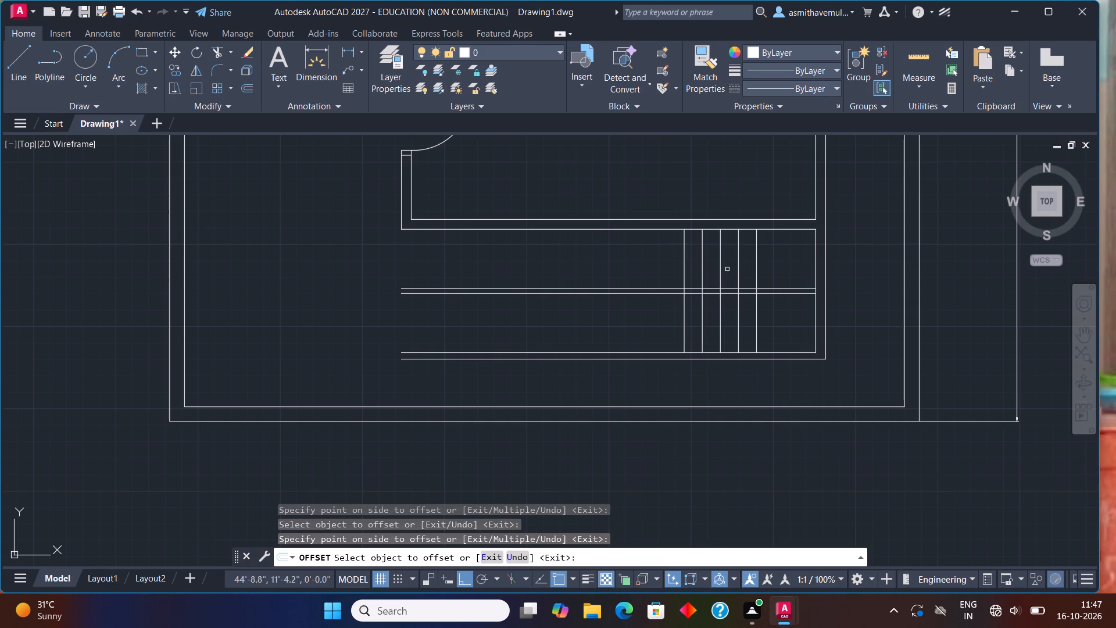
Add five more stair tread lines by offsetting each westernmost tread 11" farther west.
click(685, 265)
click(657, 264)
click(666, 255)
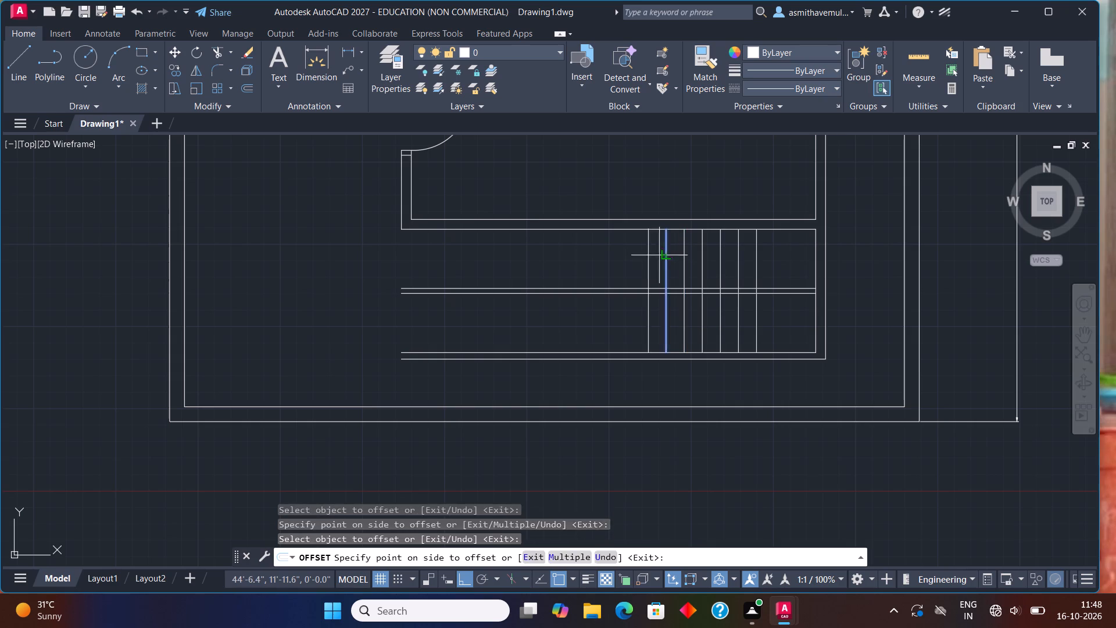
click(658, 256)
drag(650, 255, 642, 255)
click(571, 255)
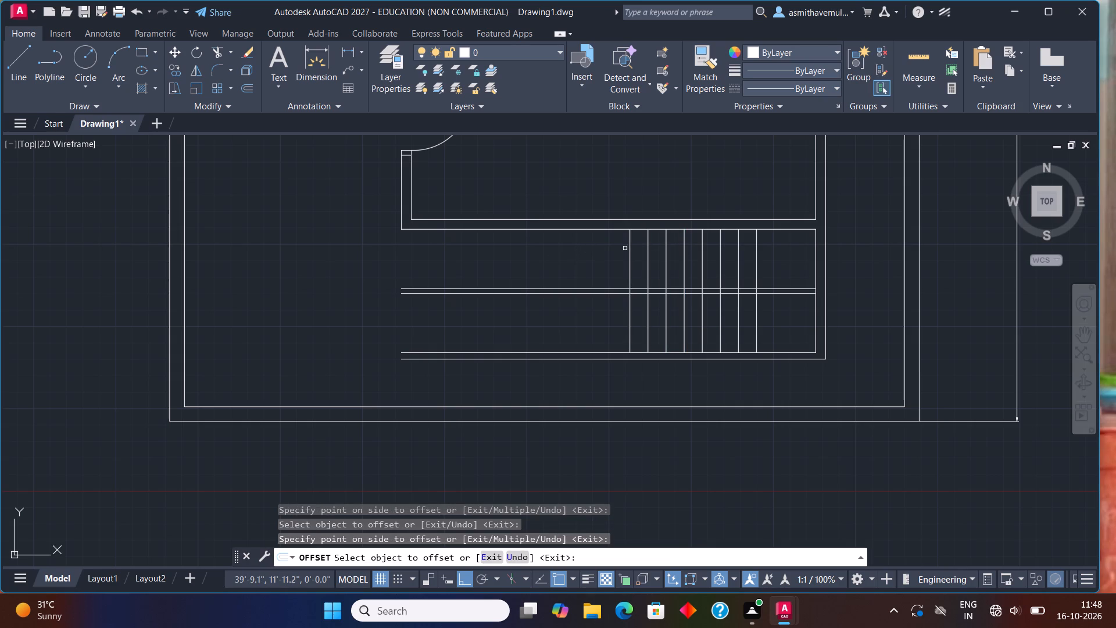
click(629, 251)
click(615, 256)
drag(613, 256, 612, 255)
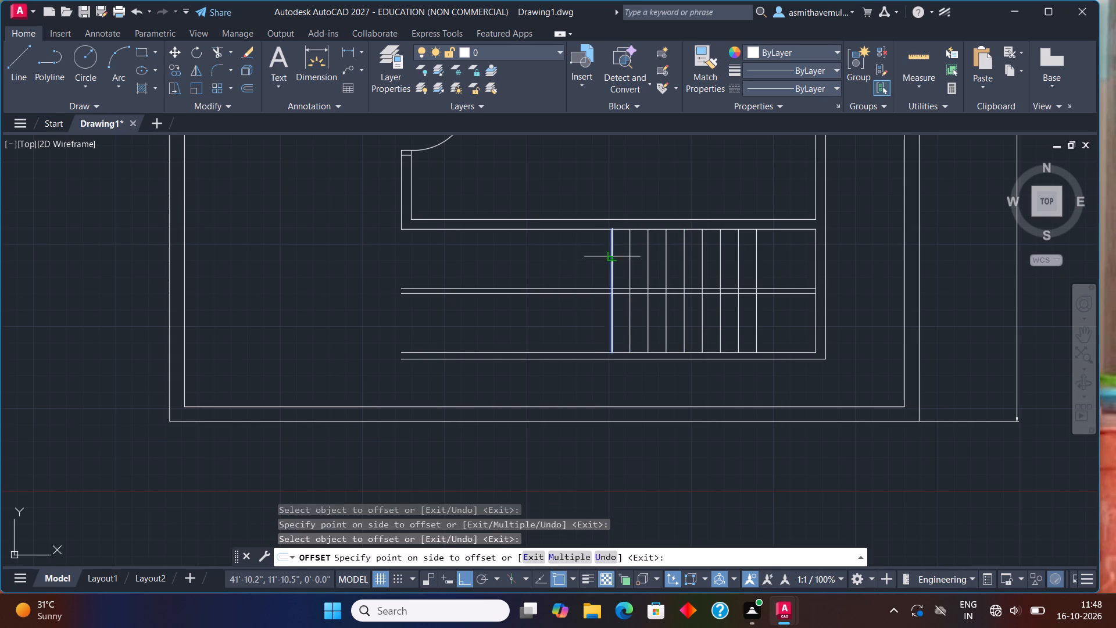
drag(612, 255, 606, 254)
click(552, 243)
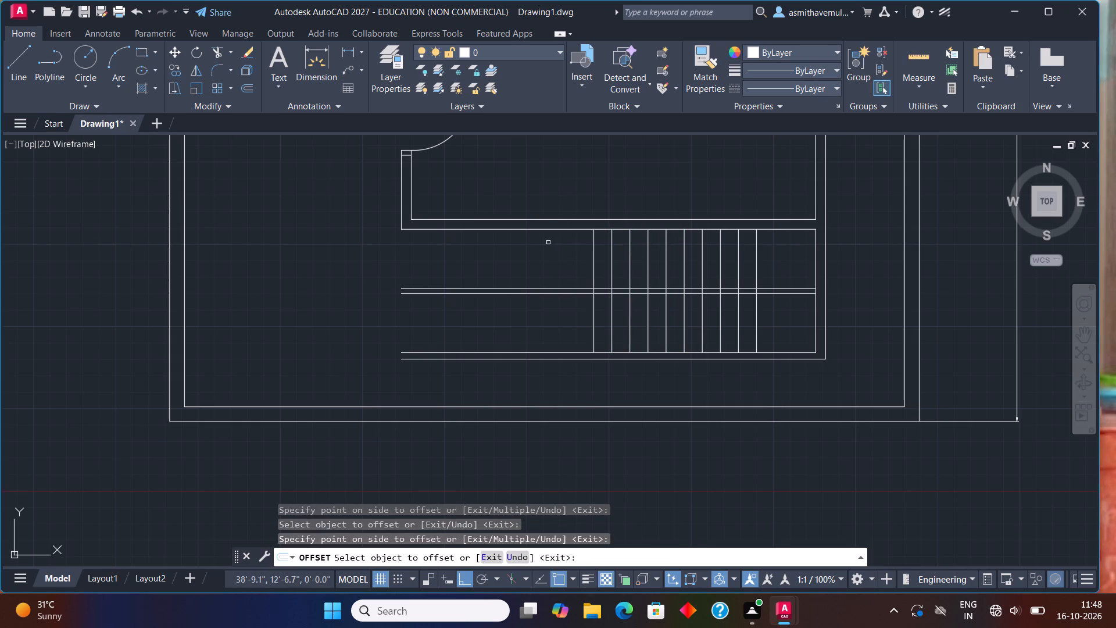
key(Escape)
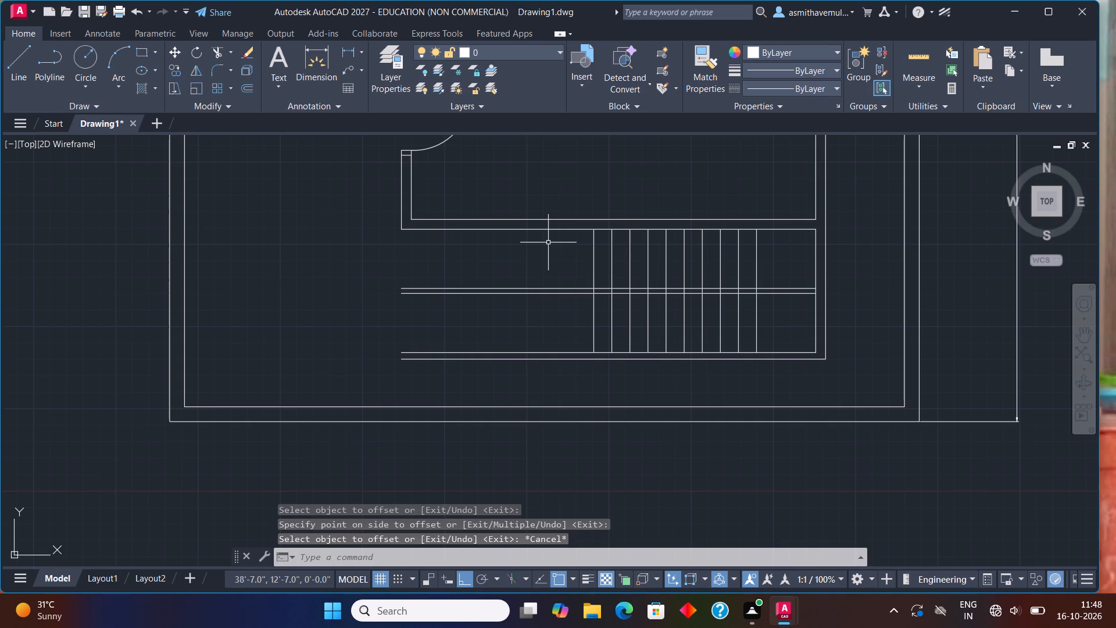
Draw a short vertical line across the stair's south wall, just west of the westernmost tread, as its end cap.
key(l)
key(Return)
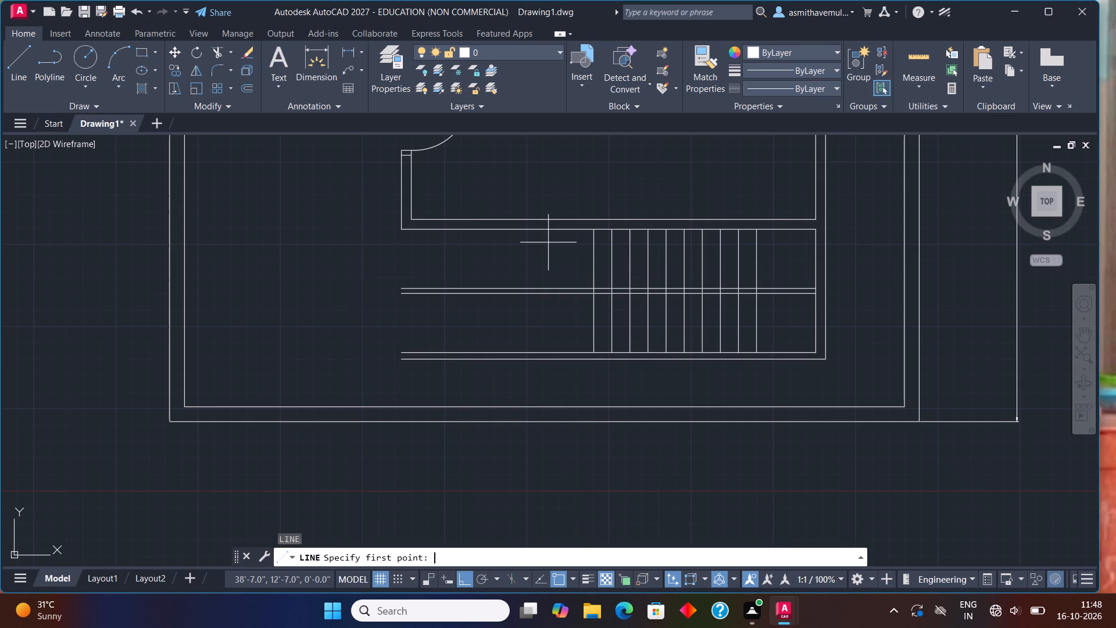
scroll(570, 322, up, 2)
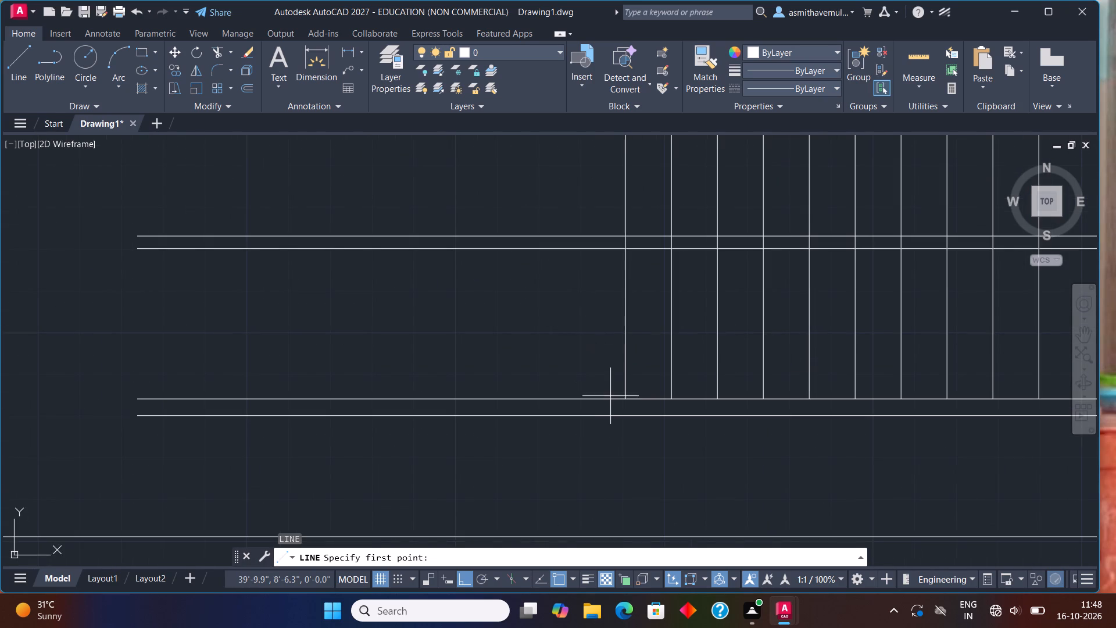
click(603, 397)
click(603, 415)
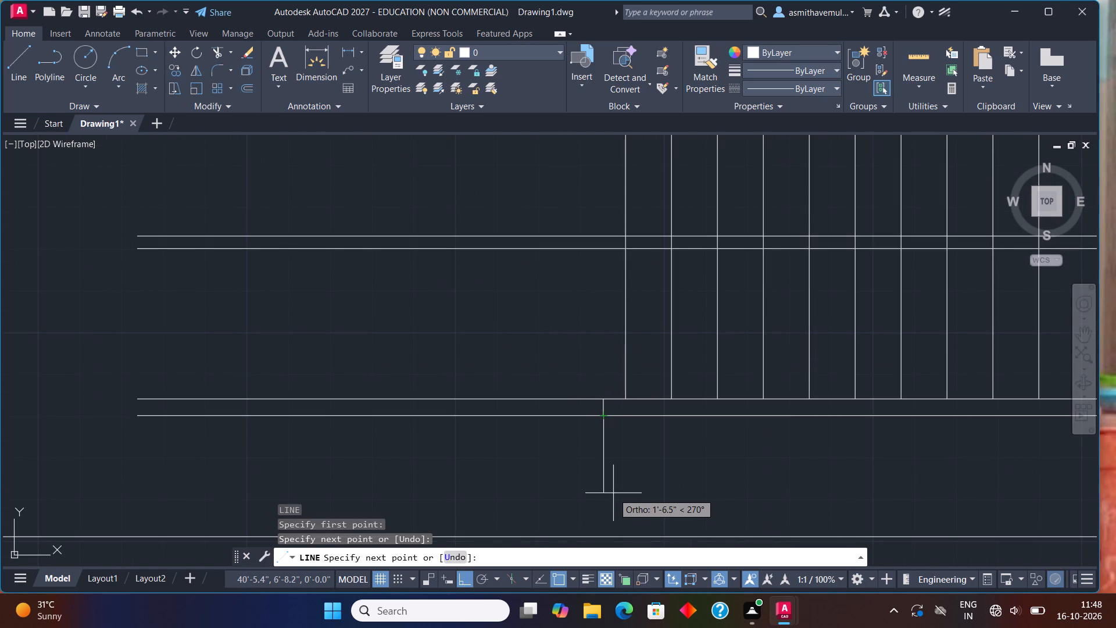
key(Escape)
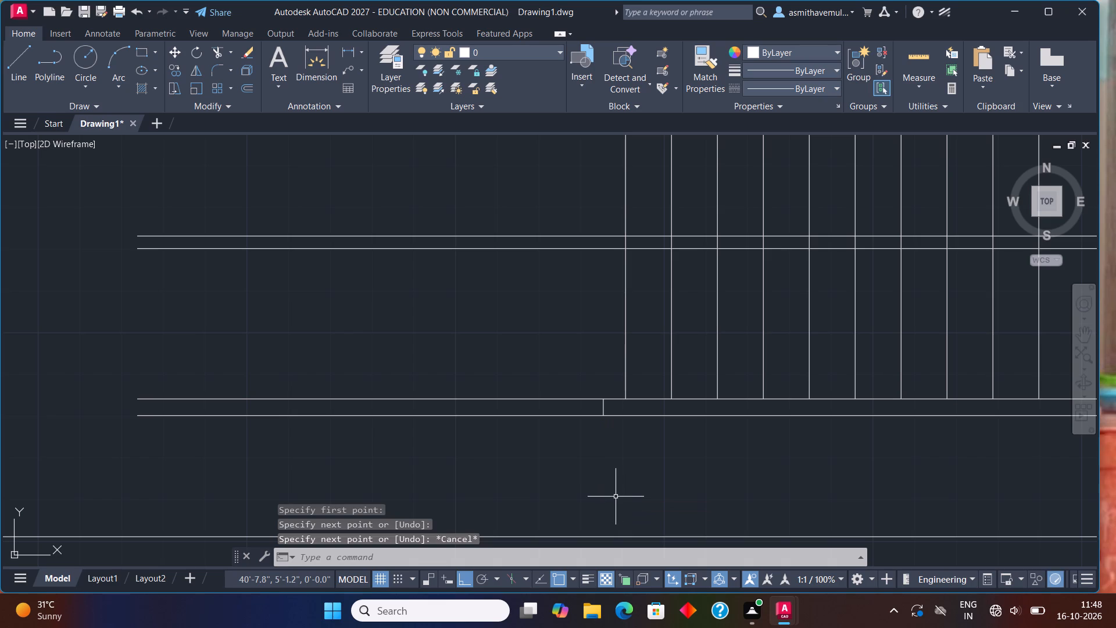
Trim the stair's south wall lines west of the end cap and the flights' divider lines west of the treads and across the landing.
key(t)
key(r)
text(IM)
key(Return)
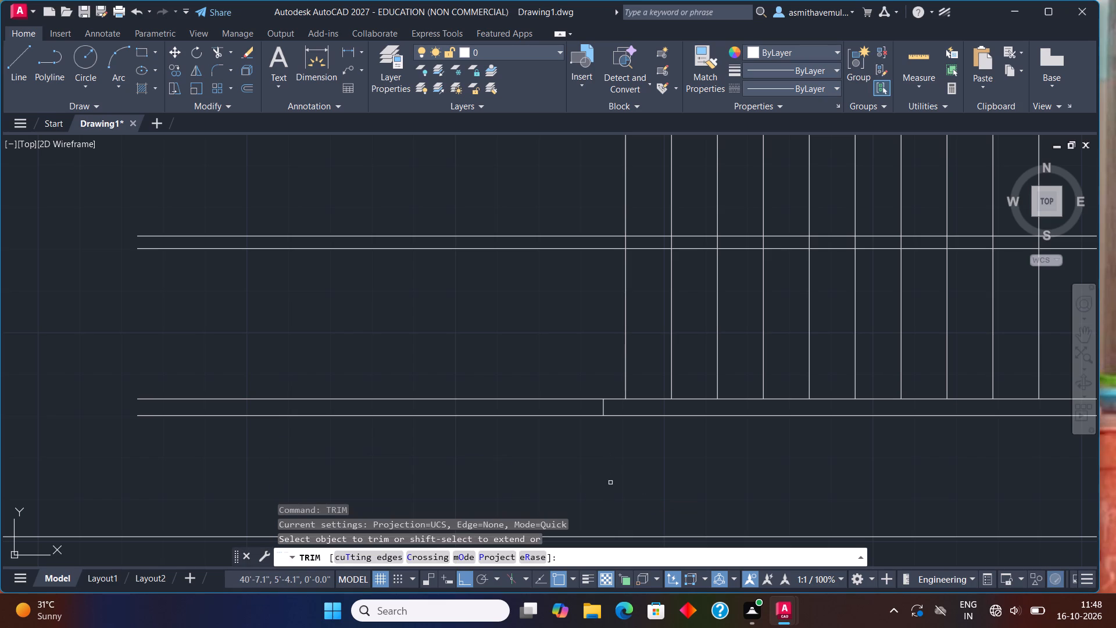
drag(592, 462, 581, 331)
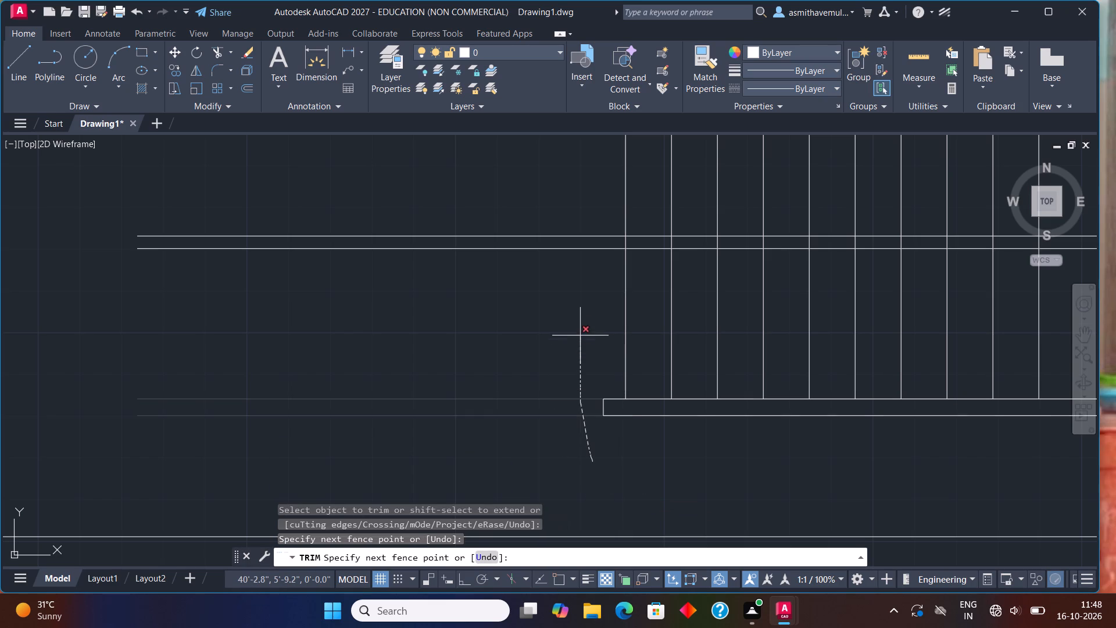
drag(581, 331, 616, 150)
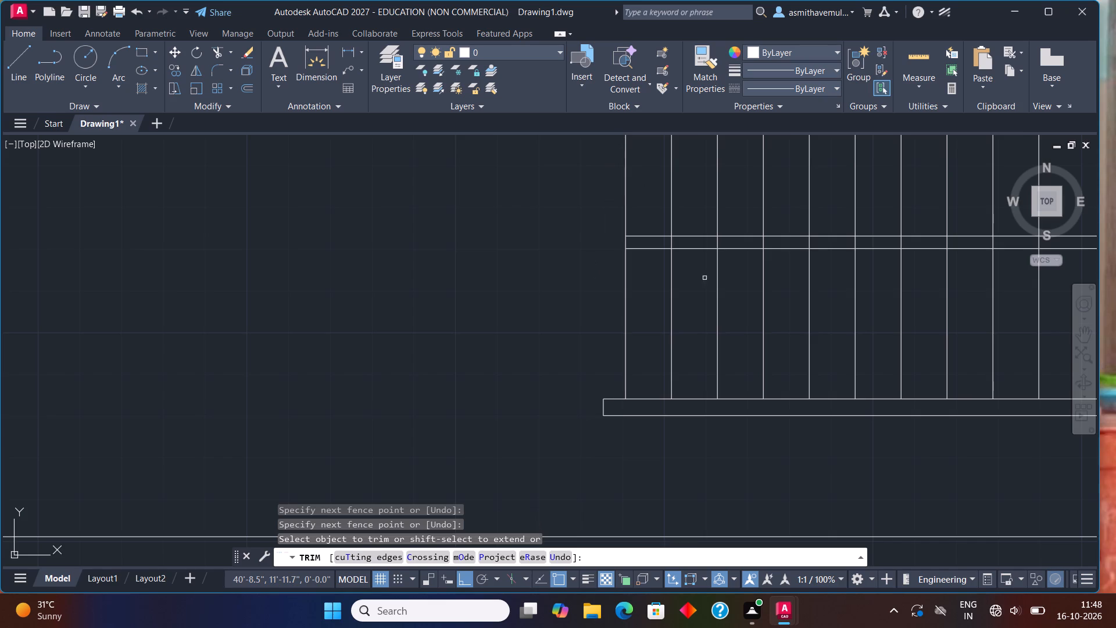
scroll(704, 278, down, 2)
middle_drag(740, 267, 600, 293)
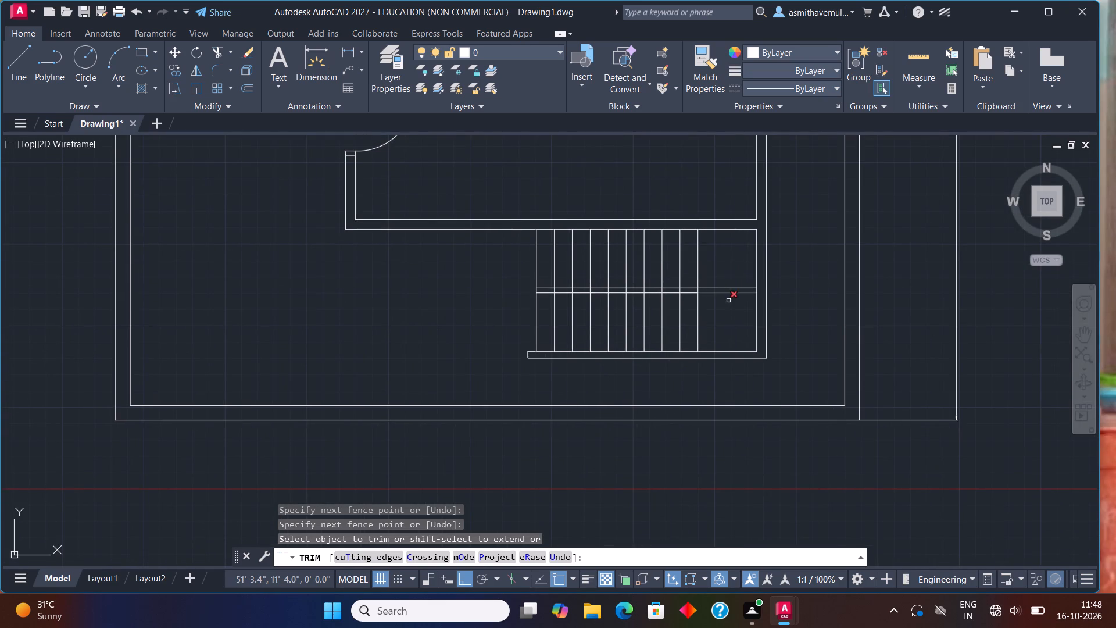
drag(729, 302, 728, 280)
Trim the nine westernmost tread lines between the two divider lines, keeping the landing's edge line whole.
scroll(661, 315, up, 1)
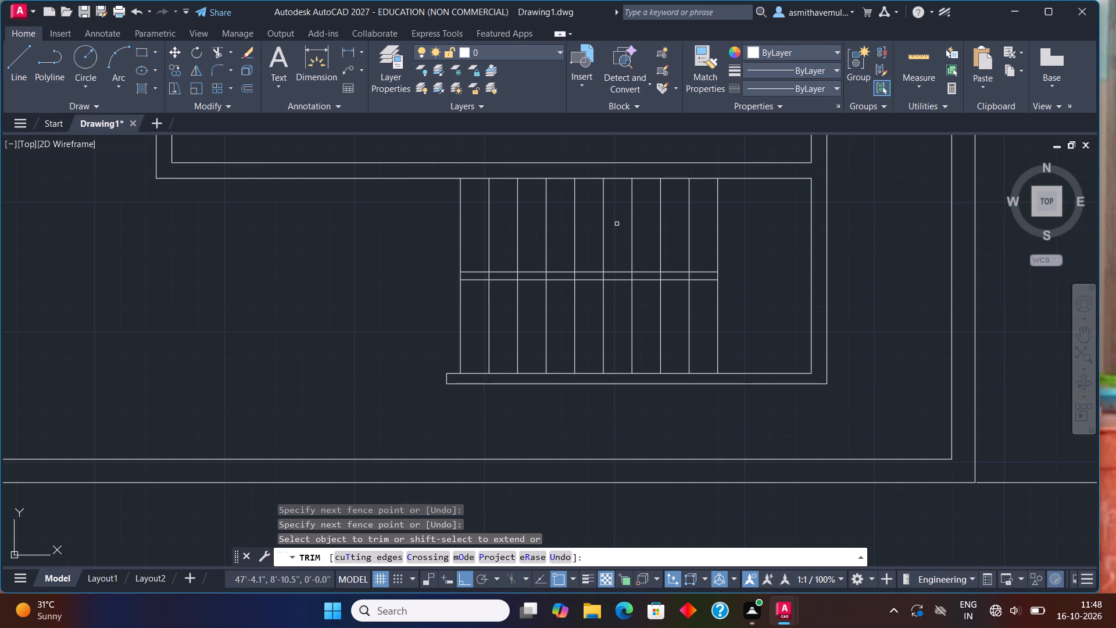
middle_drag(616, 223, 556, 221)
scroll(554, 261, up, 1)
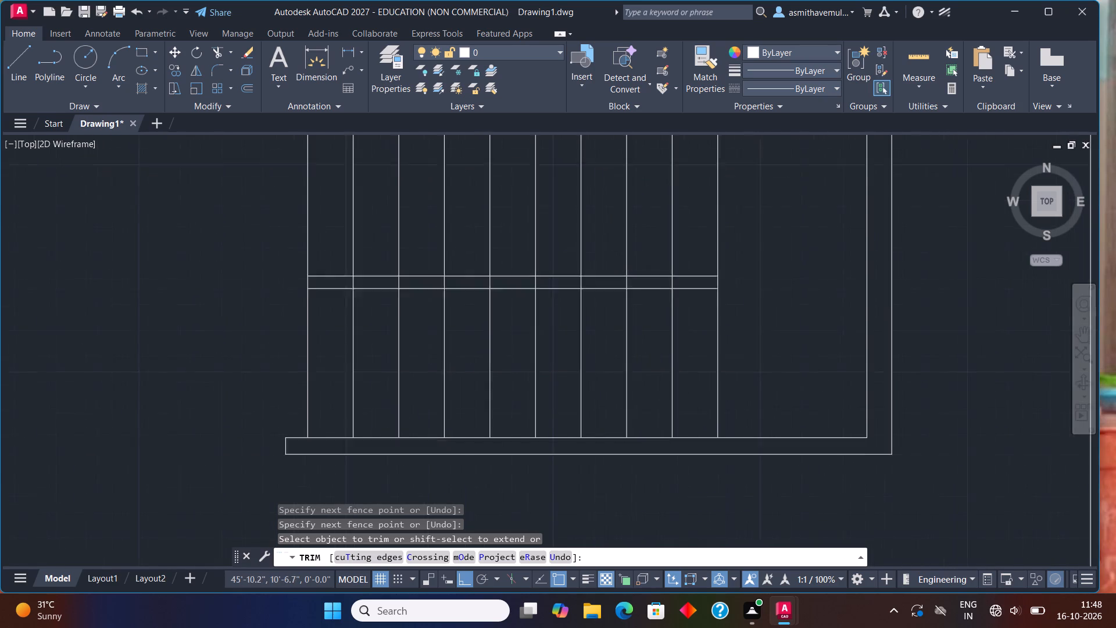
scroll(554, 261, up, 2)
scroll(386, 299, down, 1)
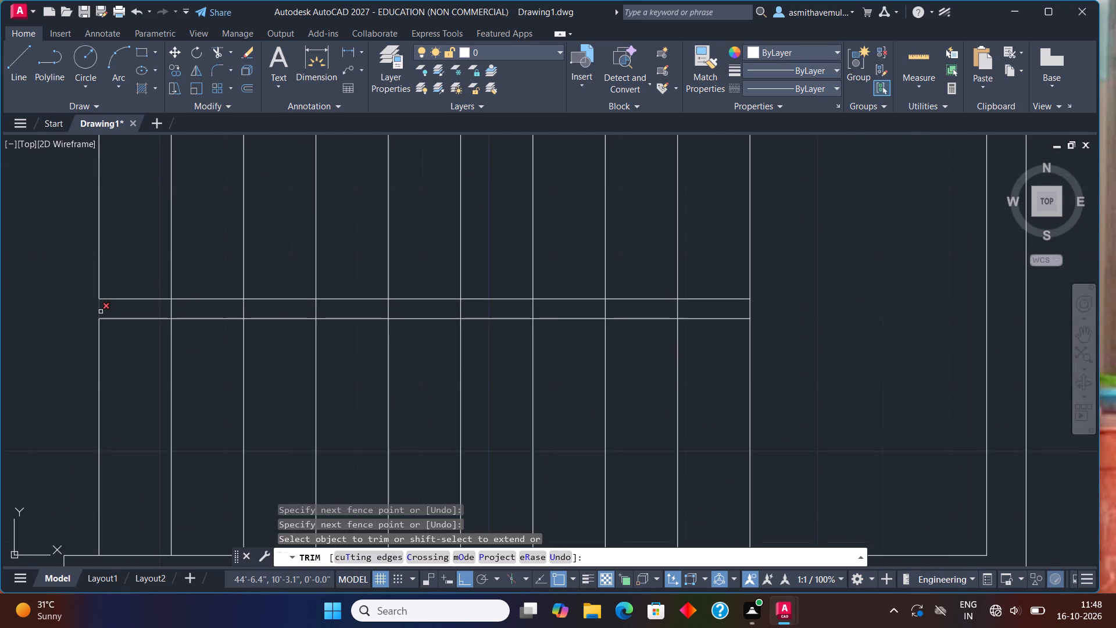
click(100, 311)
click(170, 309)
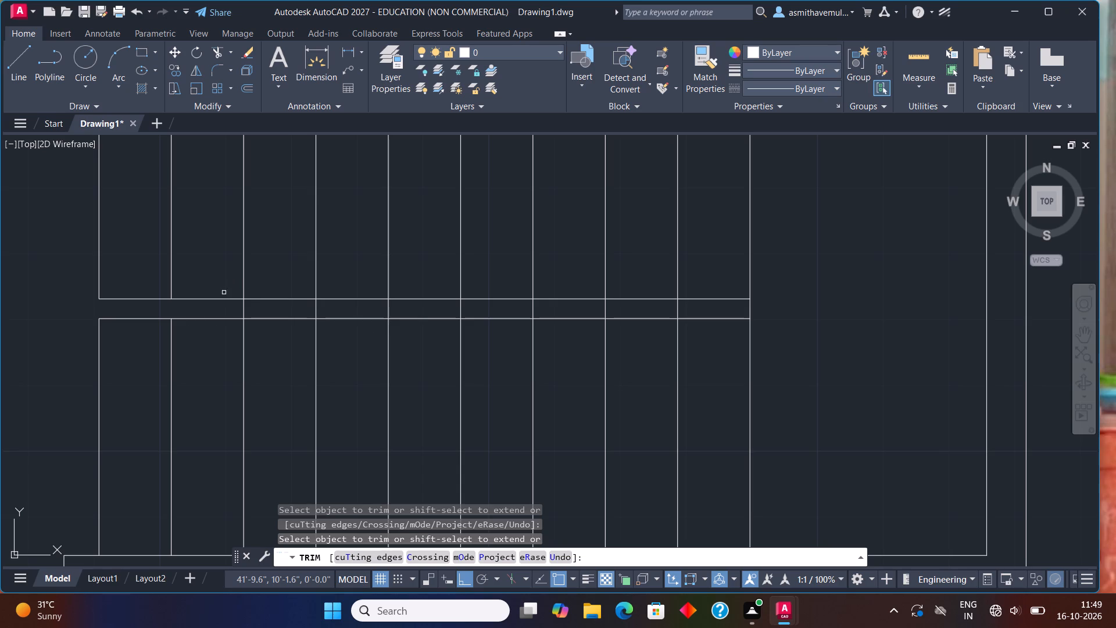
click(245, 309)
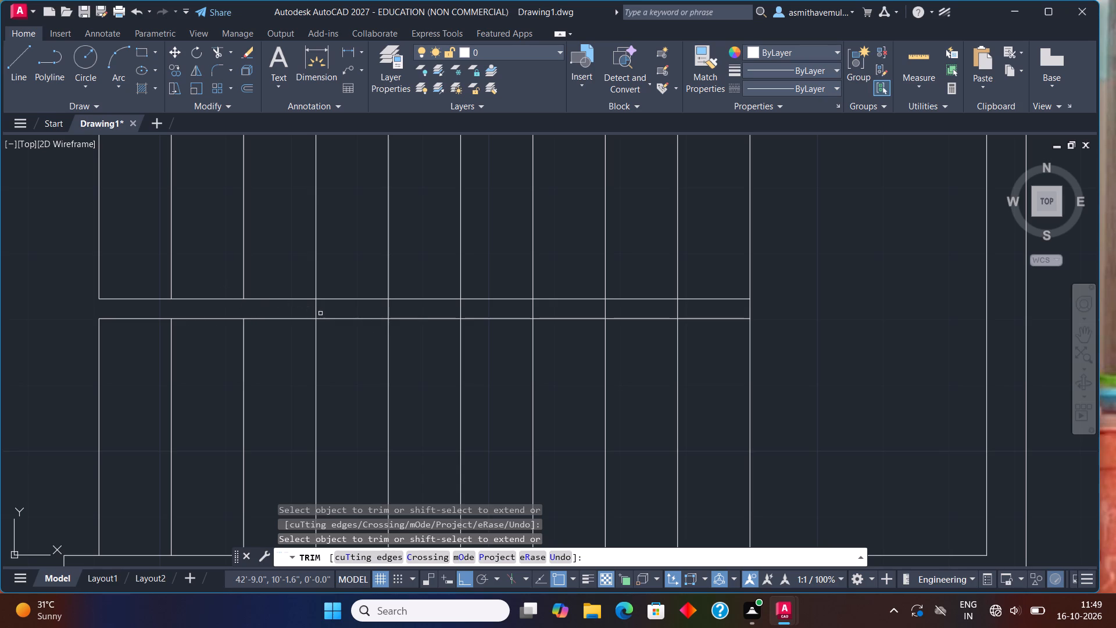
click(316, 309)
click(388, 306)
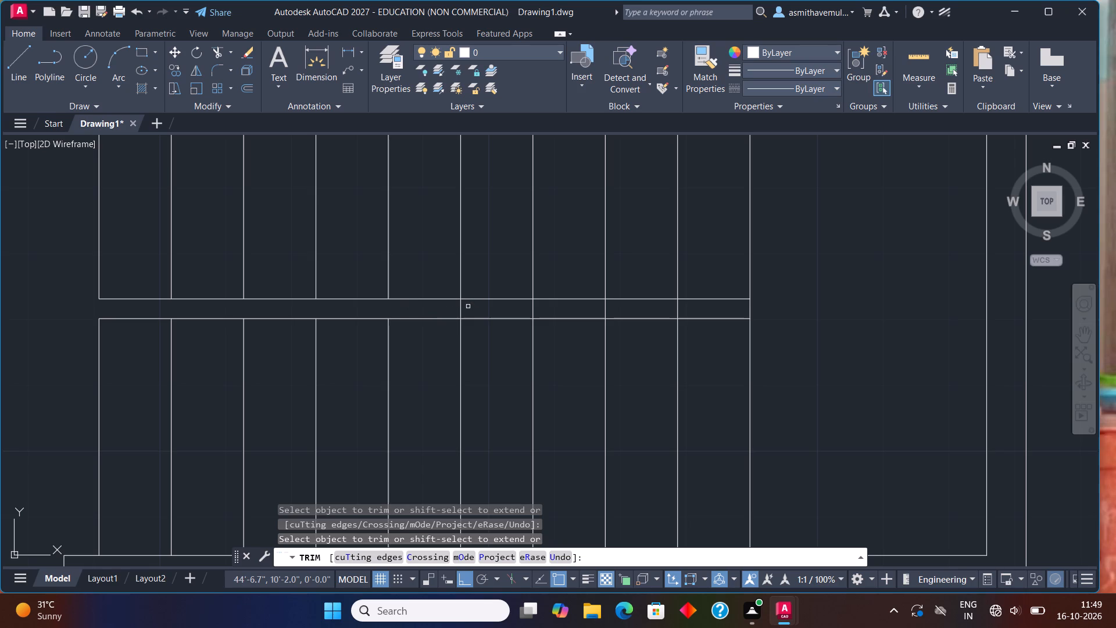
drag(469, 306, 445, 306)
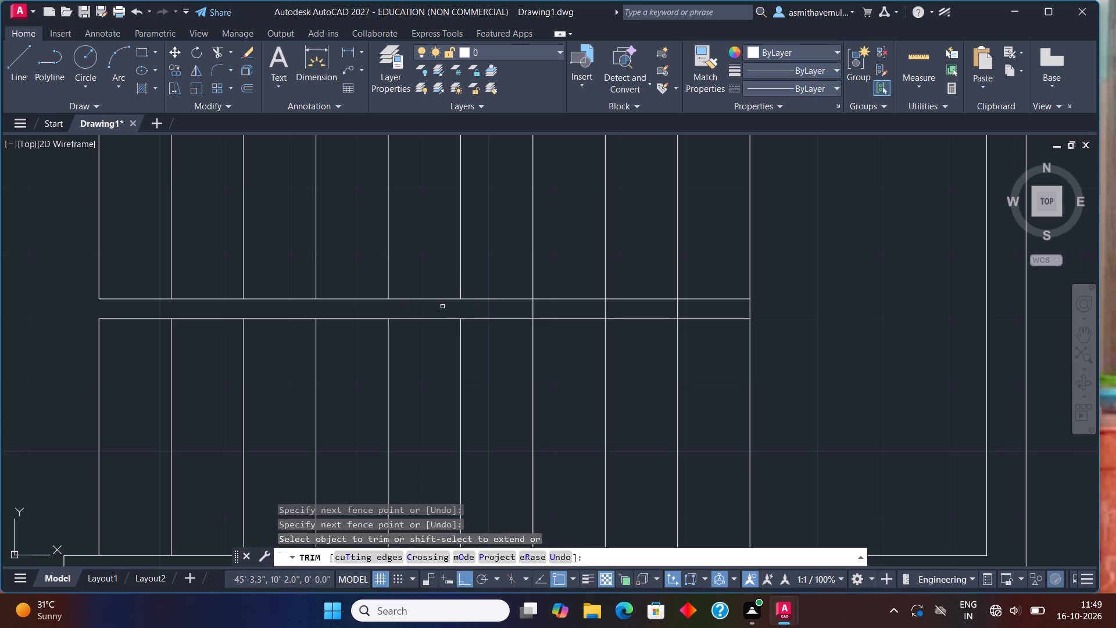
drag(552, 311, 504, 311)
drag(574, 312, 588, 309)
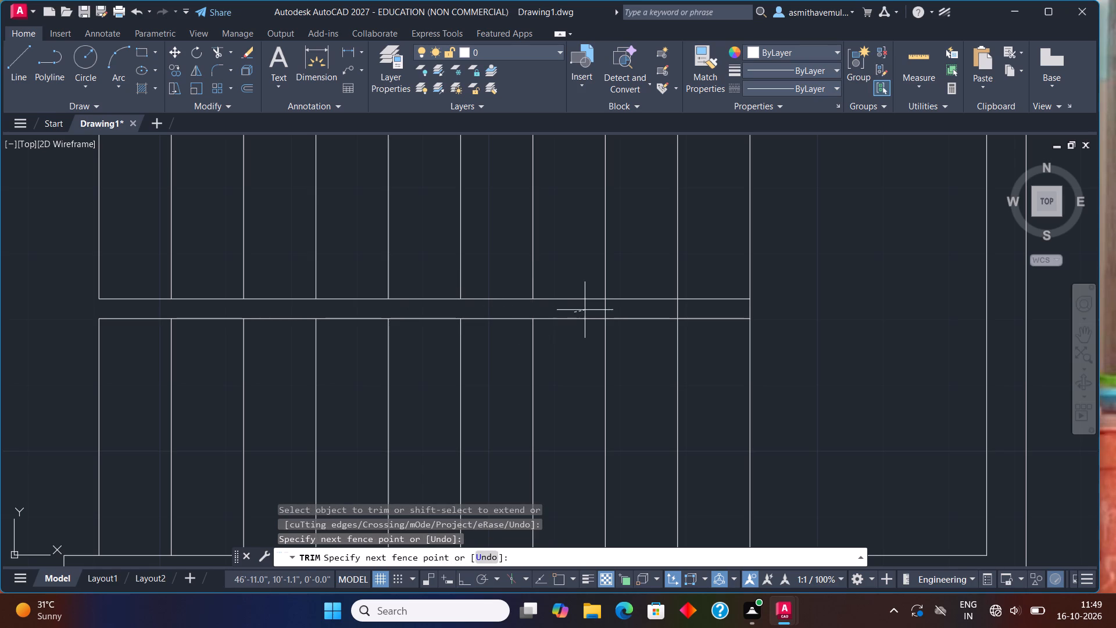
drag(588, 309, 692, 308)
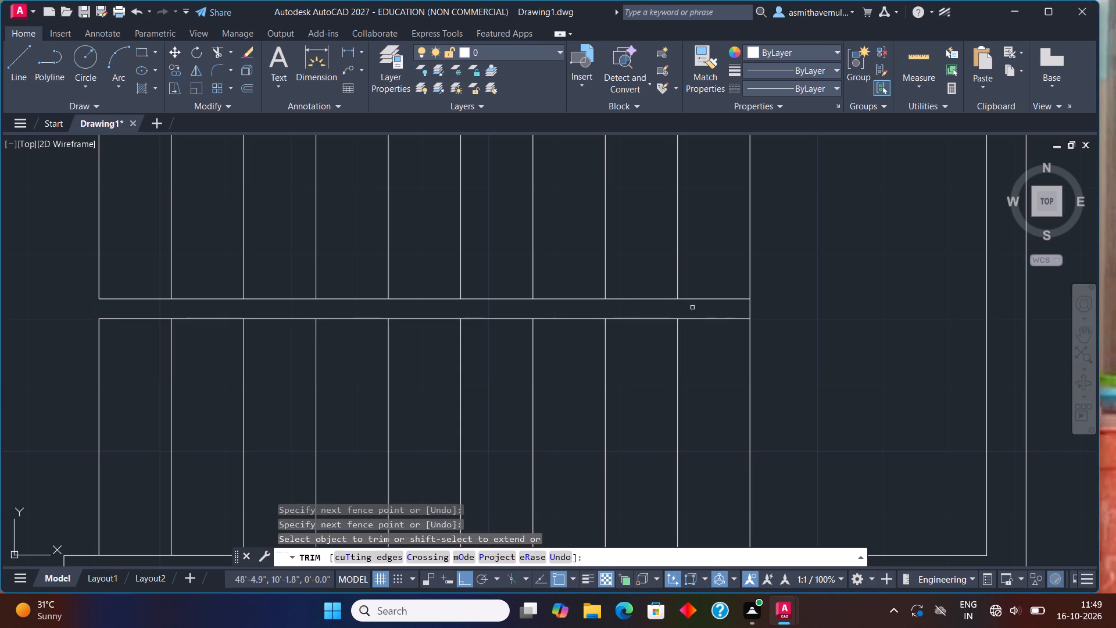
key(Escape)
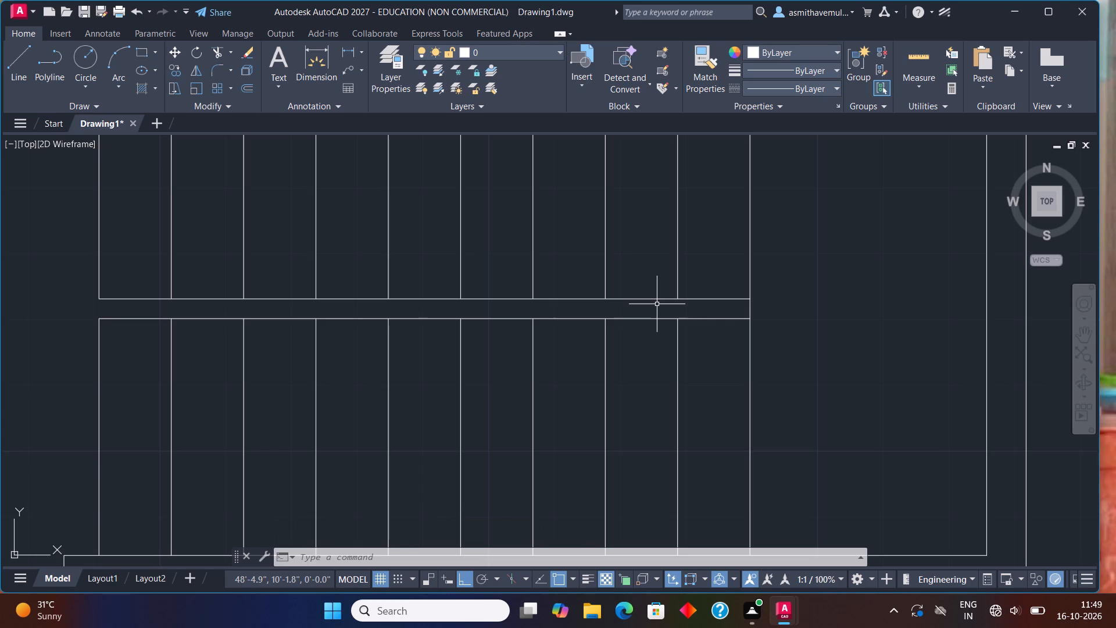
Insert the Kitchen Layout and Sink-single 30 in top blocks from DesignCenter's Kitchens.dwg into the empty space east of the plan.
scroll(656, 303, down, 3)
scroll(724, 286, down, 1)
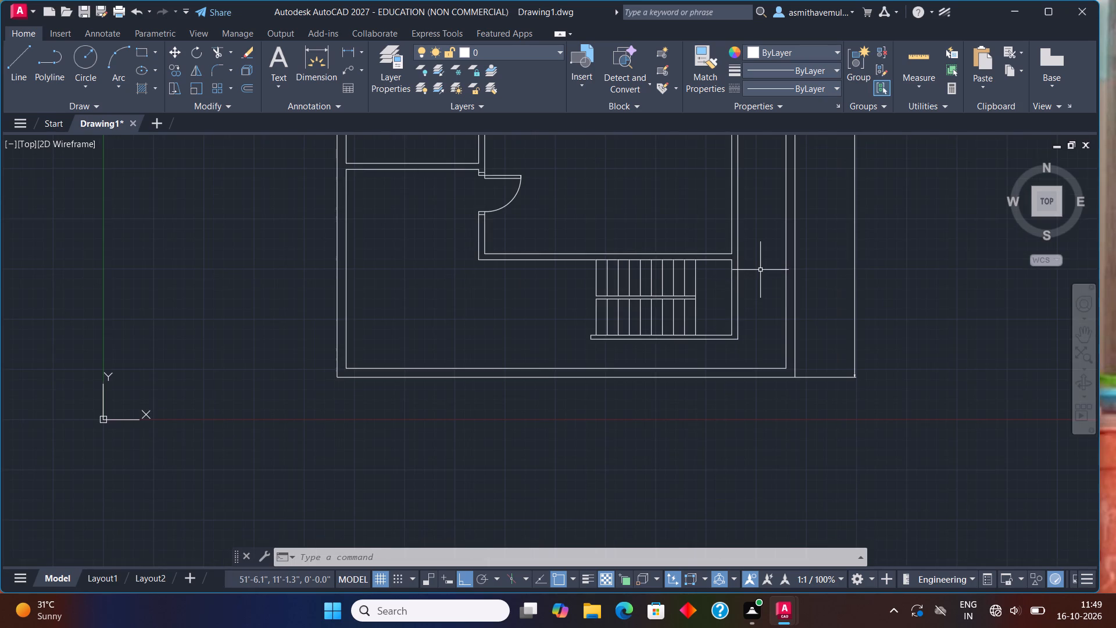
middle_drag(761, 269, 667, 352)
scroll(663, 345, down, 2)
middle_drag(646, 274, 621, 313)
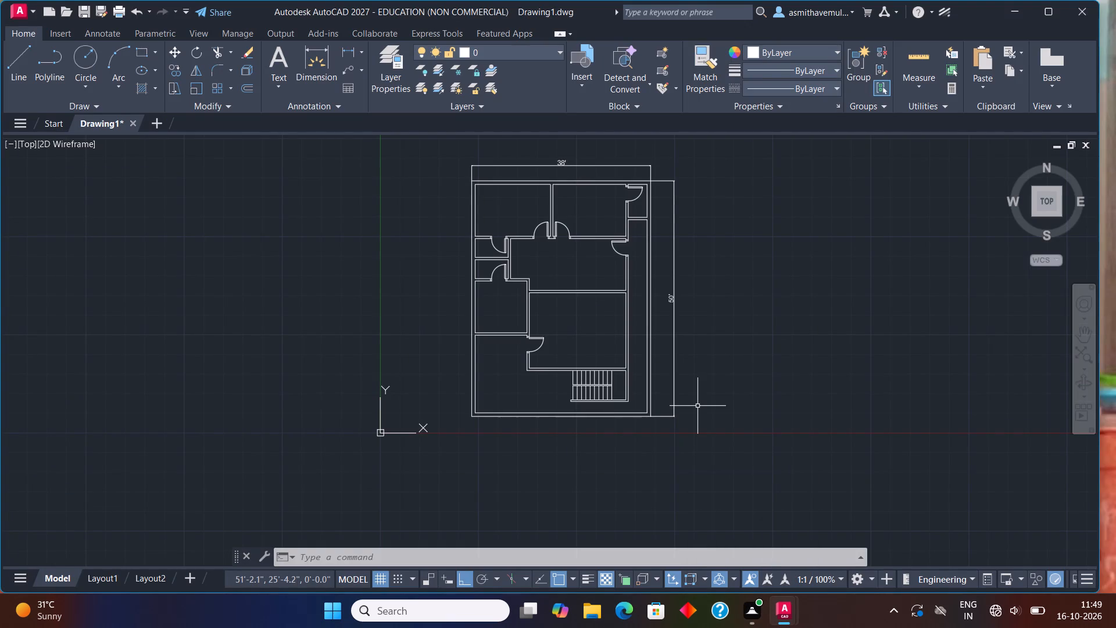
key(ctrl+2)
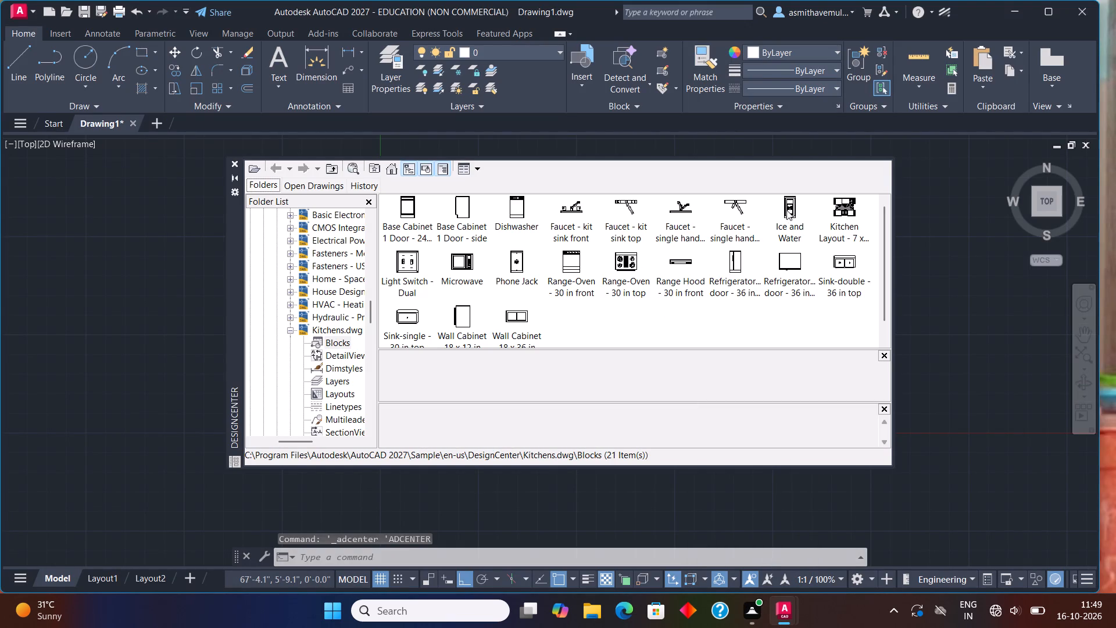
drag(836, 212, 918, 348)
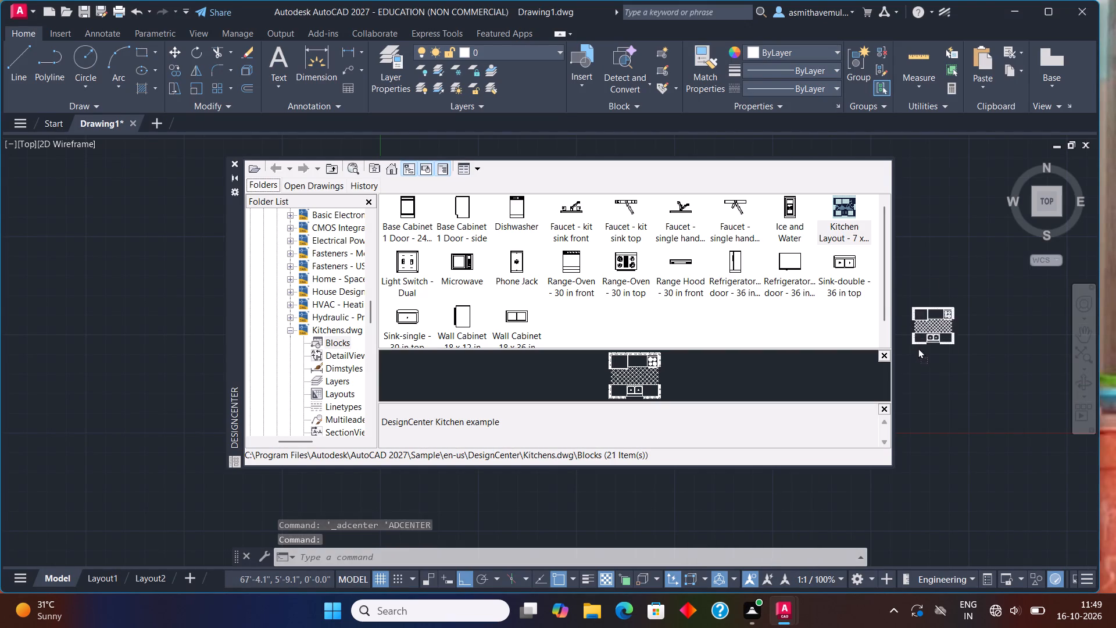
drag(918, 348, 918, 348)
drag(405, 321, 414, 324)
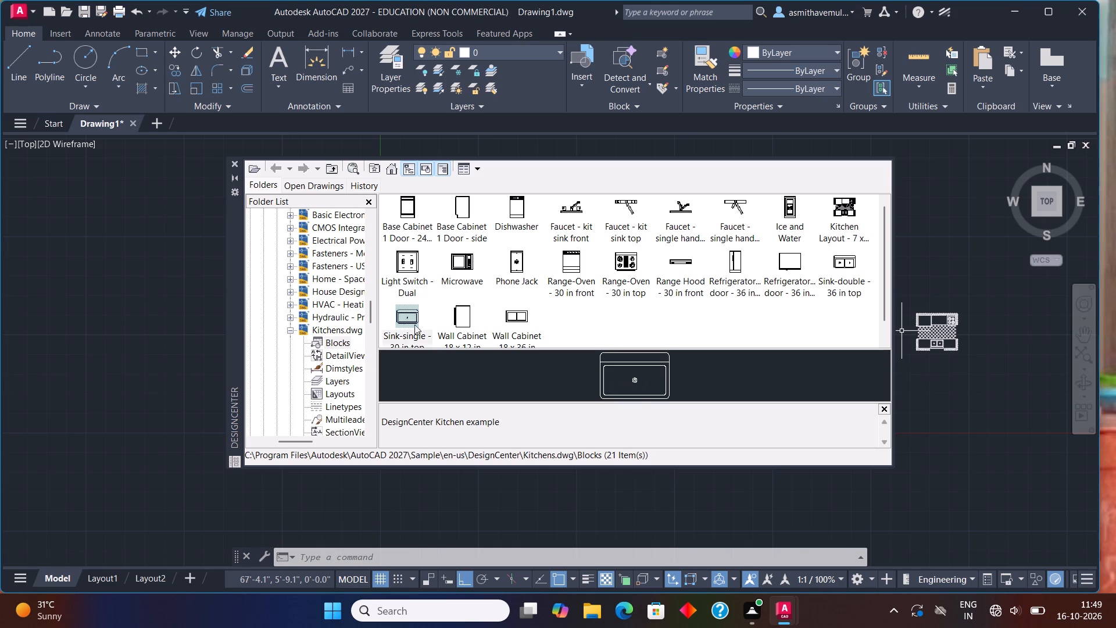
drag(414, 324, 928, 399)
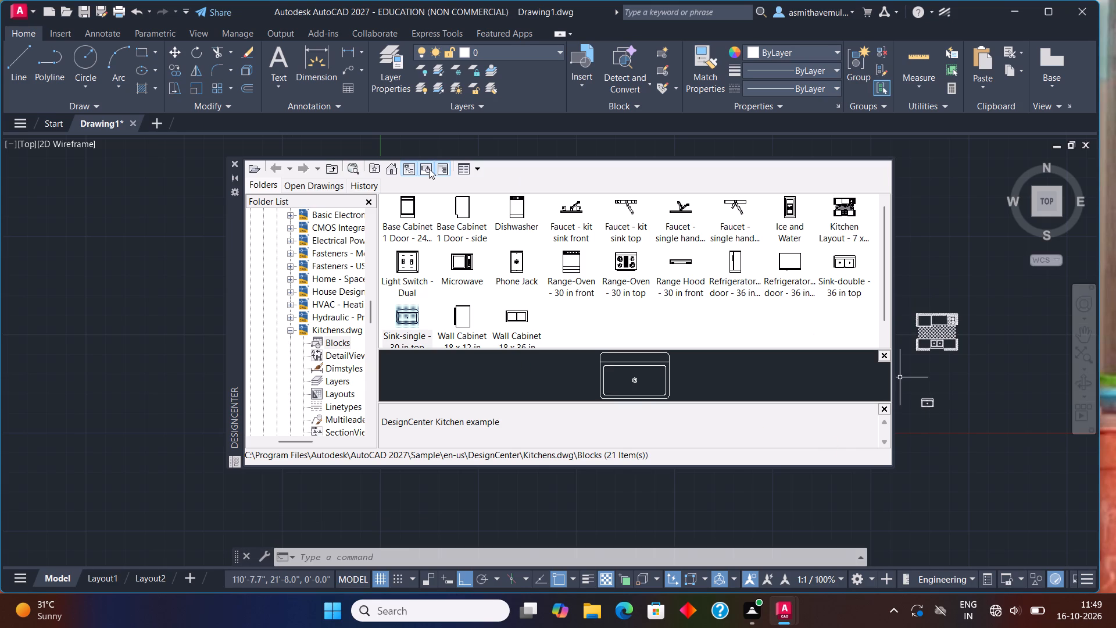
Browse DesignCenter's en-us sample folder to the blocks of Home - Space Planner.dwg.
click(391, 166)
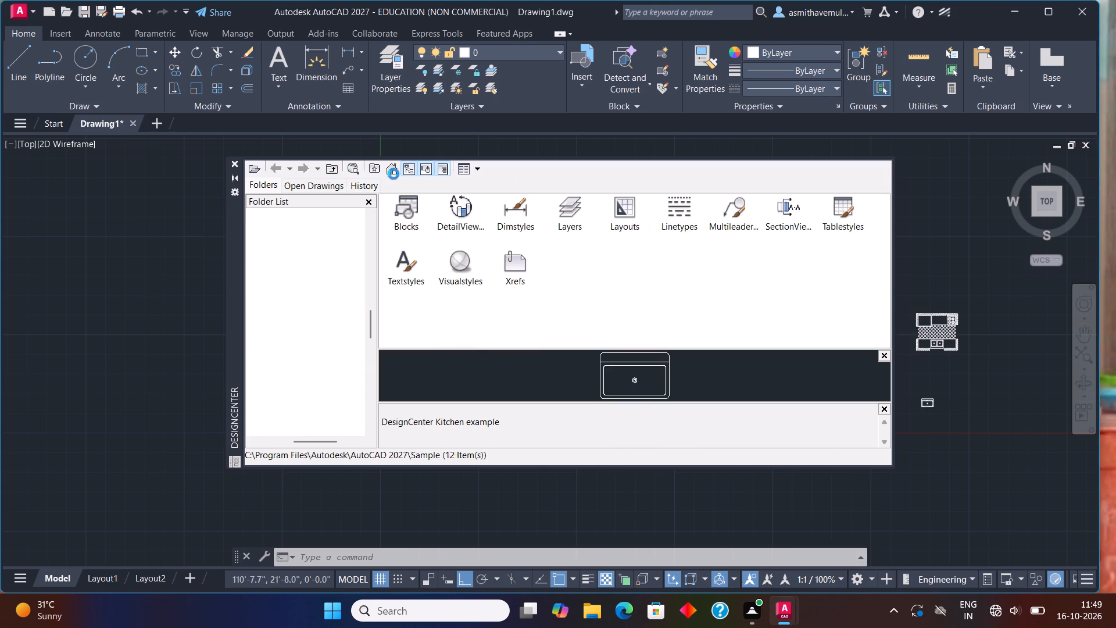
double_click(511, 213)
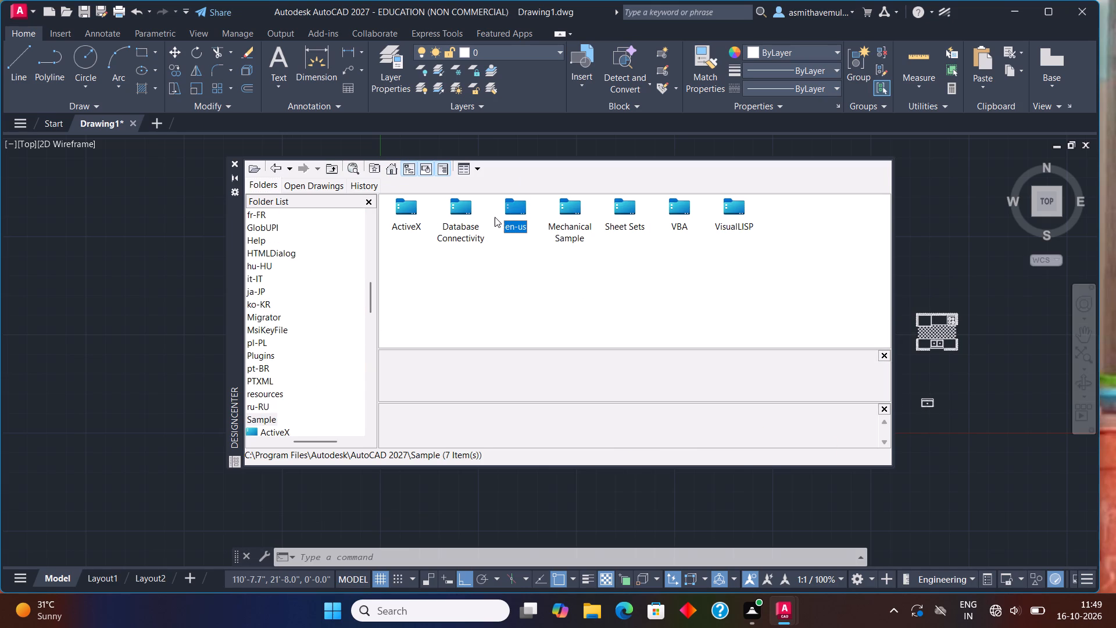
double_click(518, 201)
click(523, 201)
double_click(406, 204)
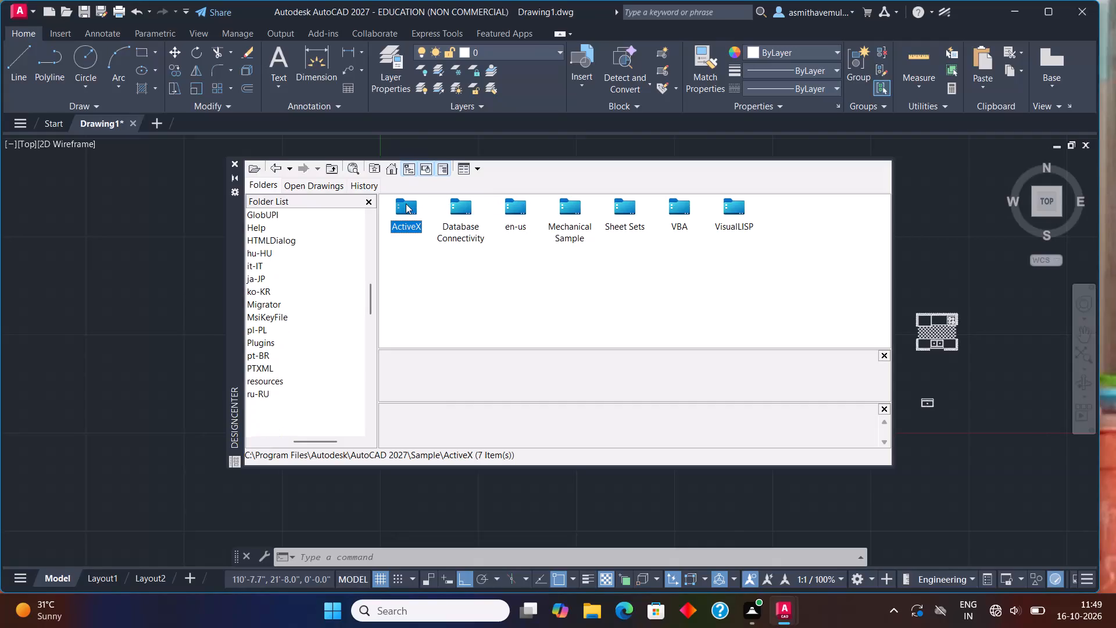
click(395, 169)
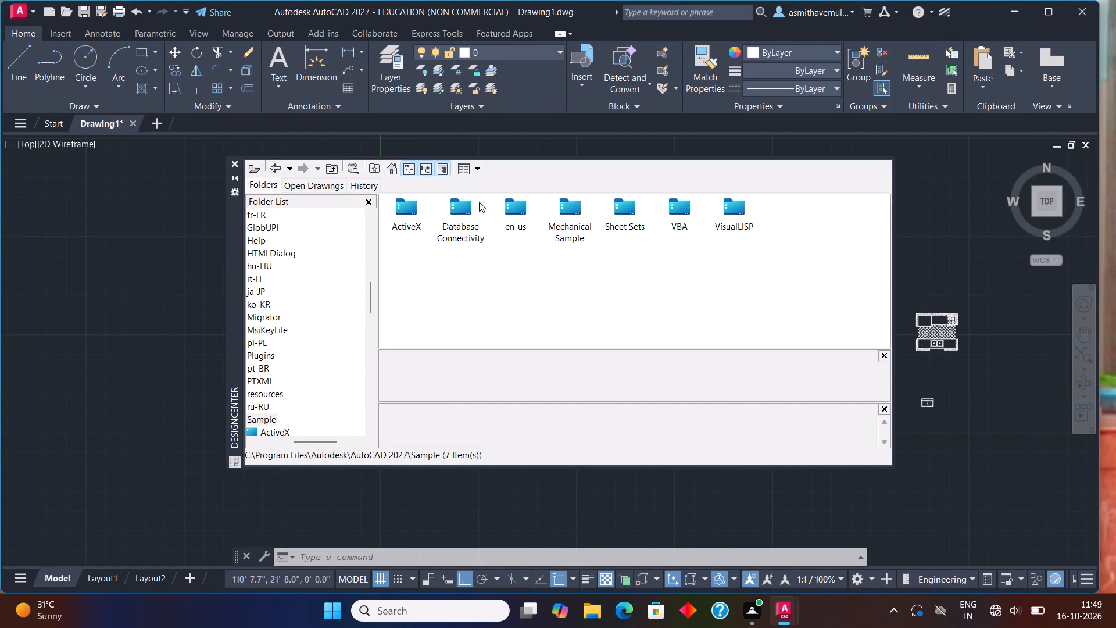
triple_click(499, 219)
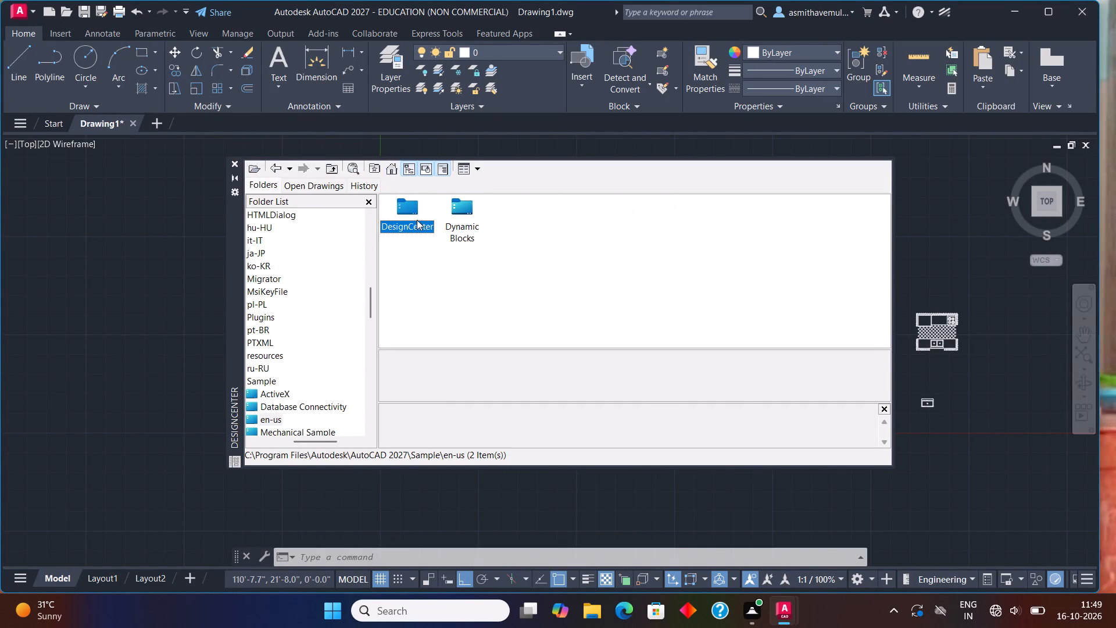
double_click(416, 220)
click(420, 221)
double_click(415, 209)
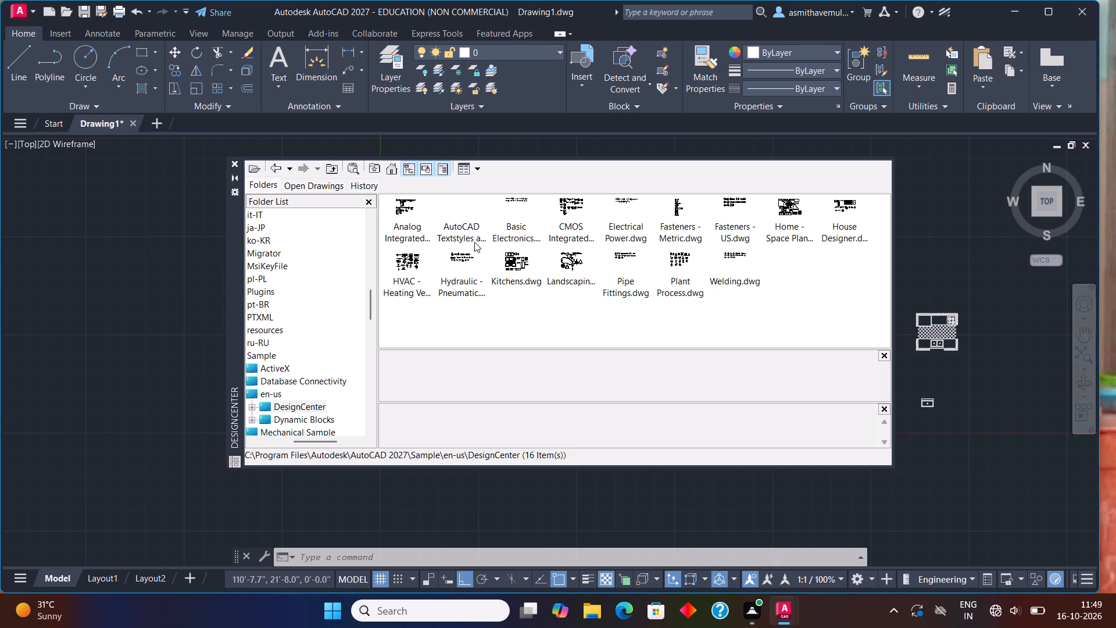
double_click(793, 199)
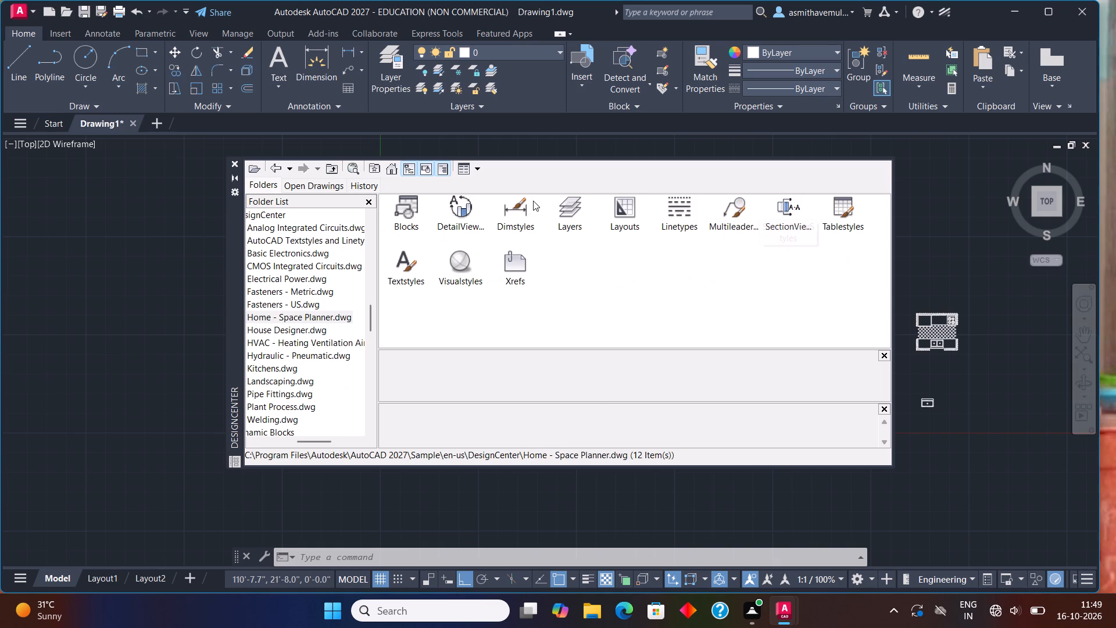
double_click(410, 204)
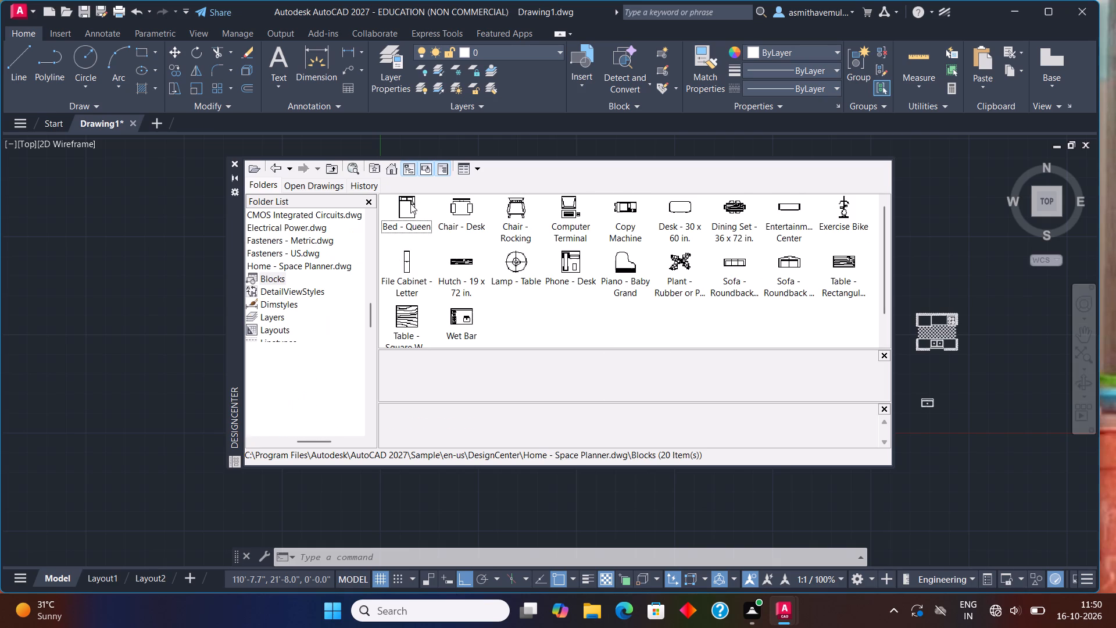
Insert the queen bed, rocking chair, table lamp, three-seat and two-seat roundback sofas and rectangular table blocks into the empty space west of the plan.
drag(405, 206, 395, 207)
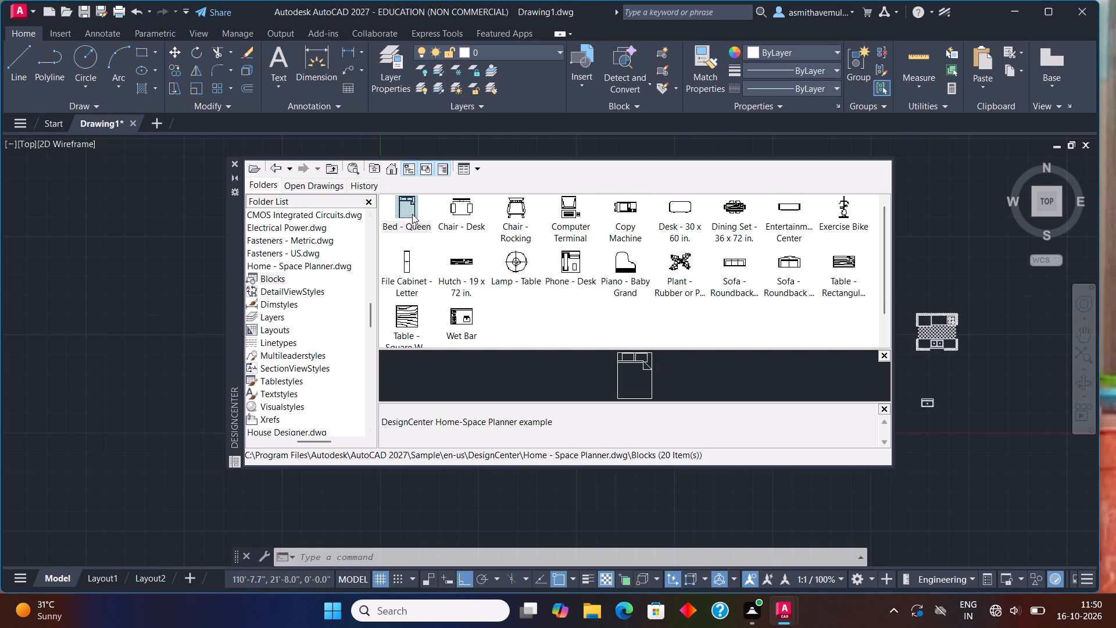
drag(412, 214, 191, 194)
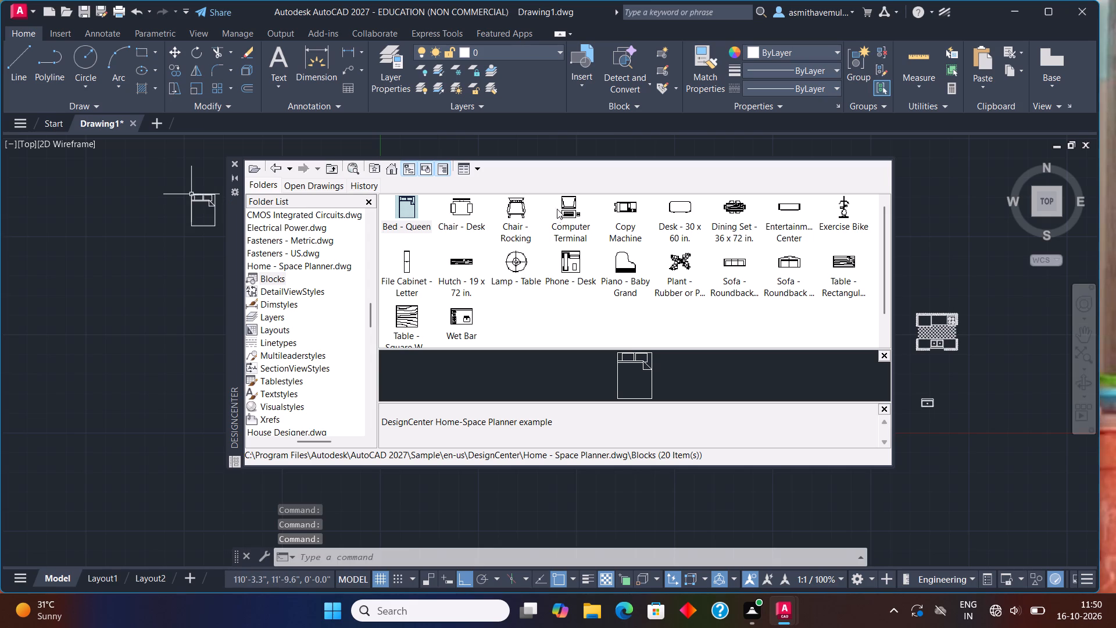
drag(516, 212, 159, 235)
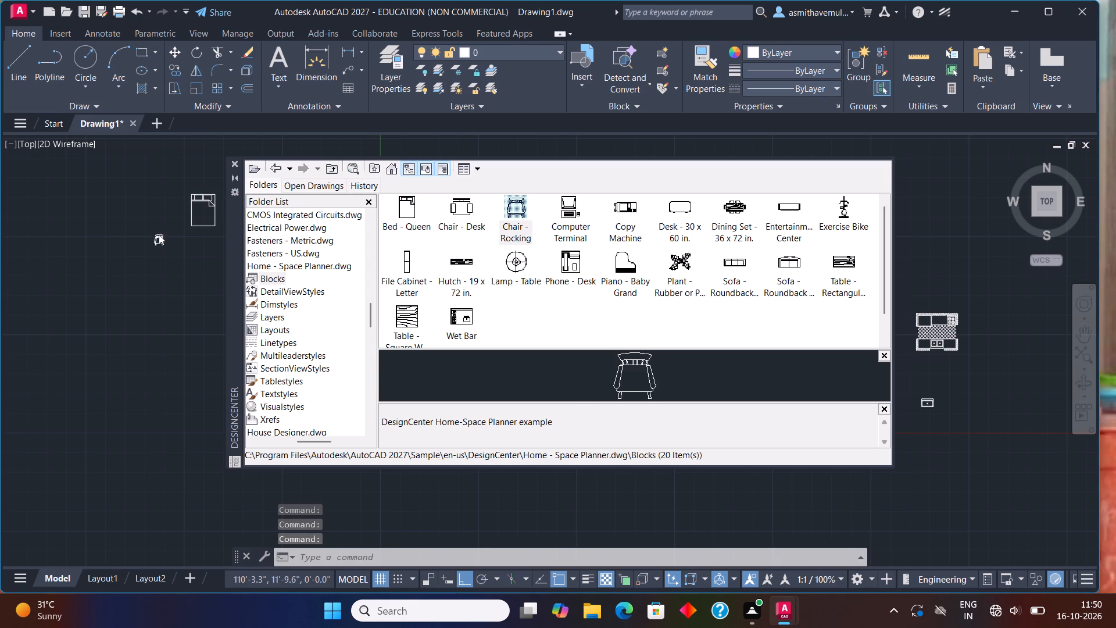
drag(516, 258, 186, 289)
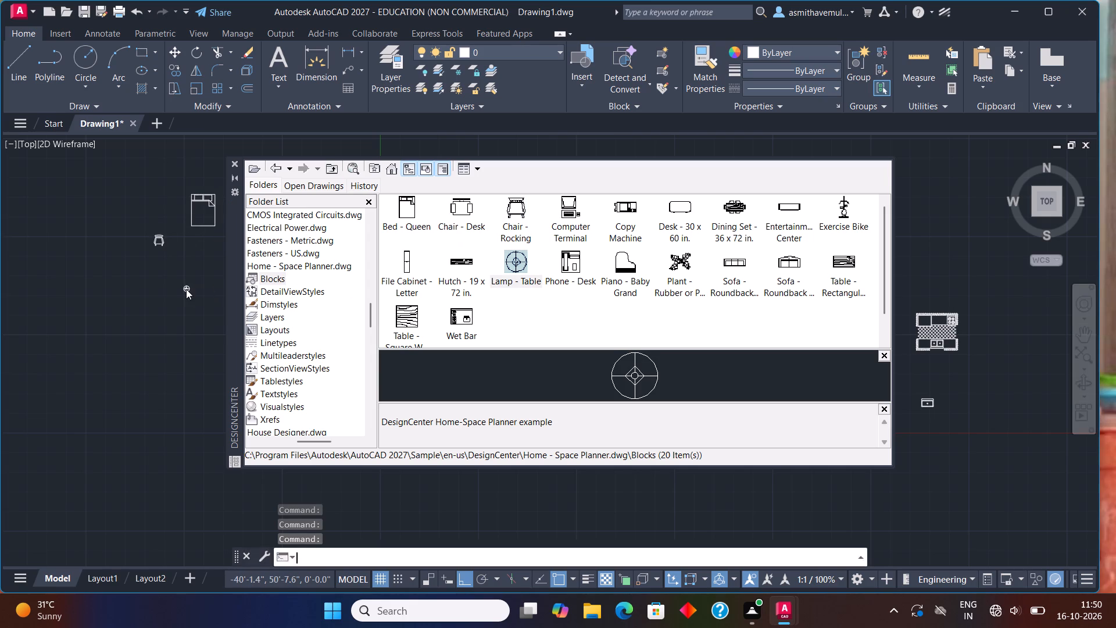
drag(731, 263, 412, 302)
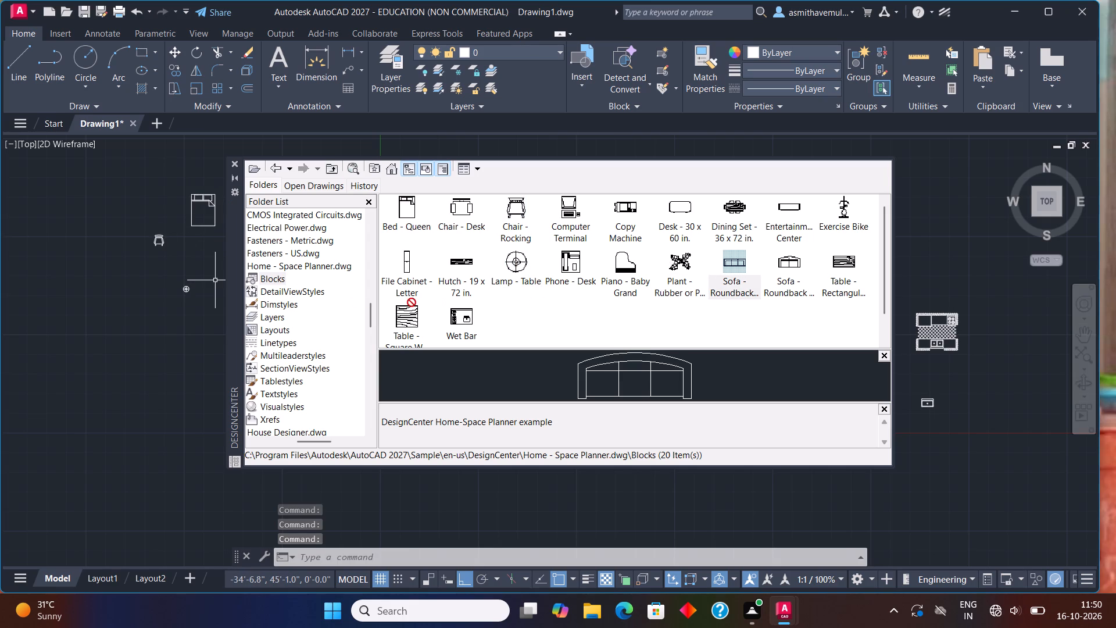
drag(412, 302, 106, 270)
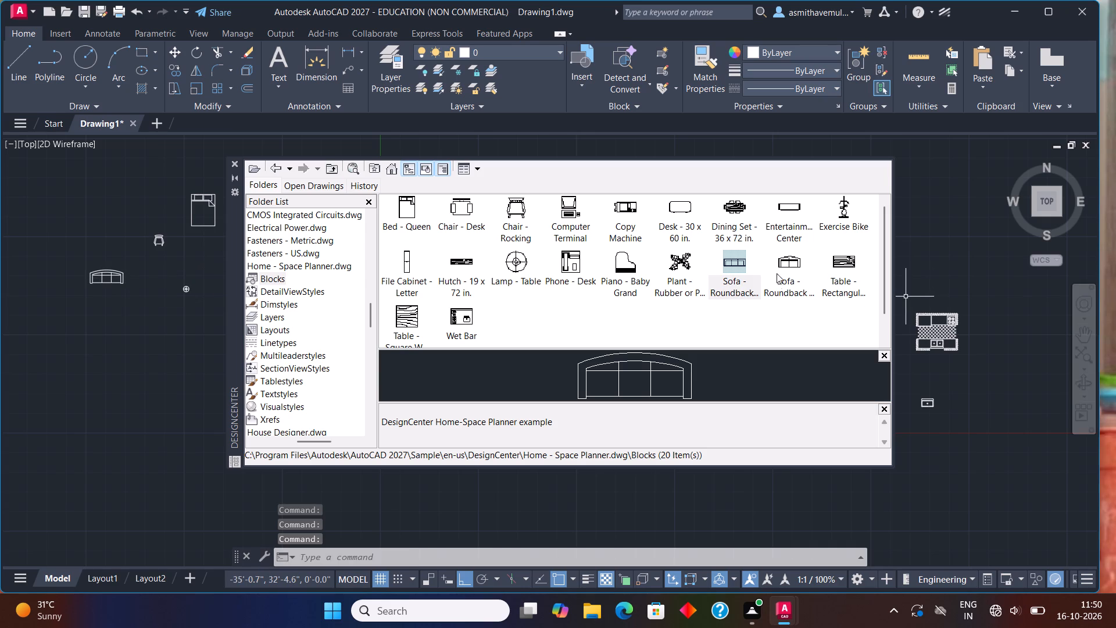
drag(779, 257, 137, 295)
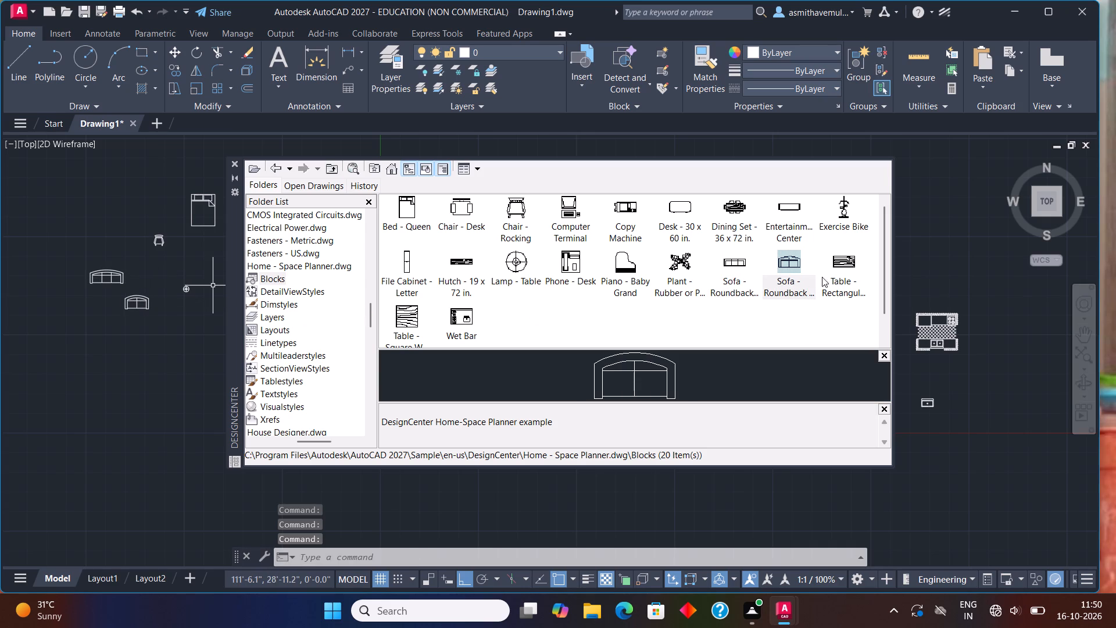
drag(838, 269, 126, 332)
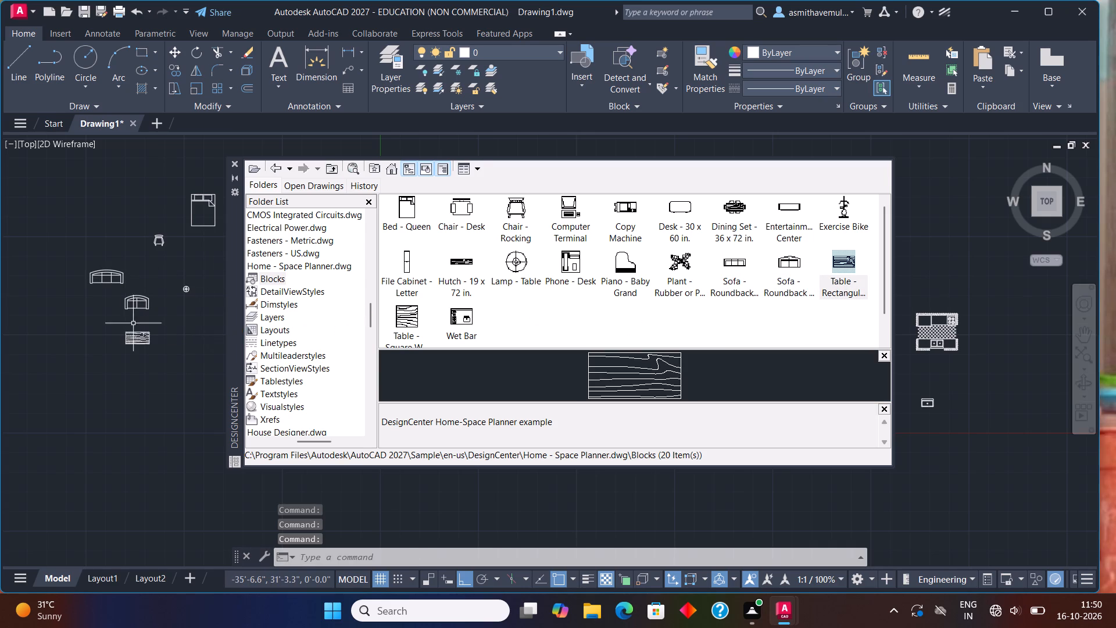
Insert the Toilet - top block from DesignCenter's House Designer.dwg west of the plan, near the queen bed, and close DesignCenter.
click(390, 169)
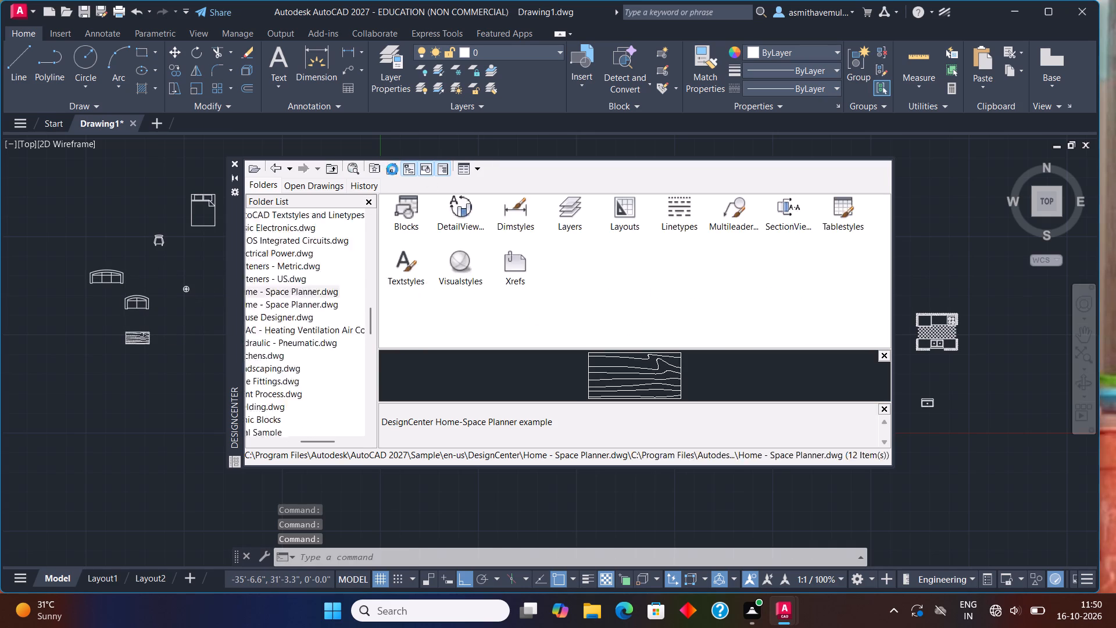
triple_click(511, 205)
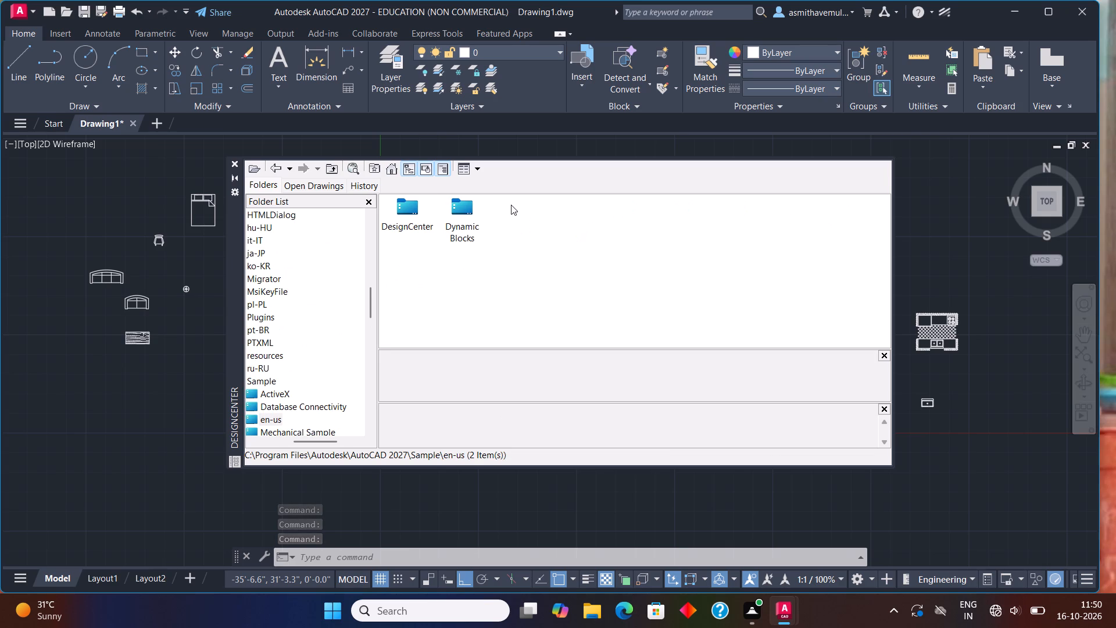
click(407, 210)
double_click(404, 211)
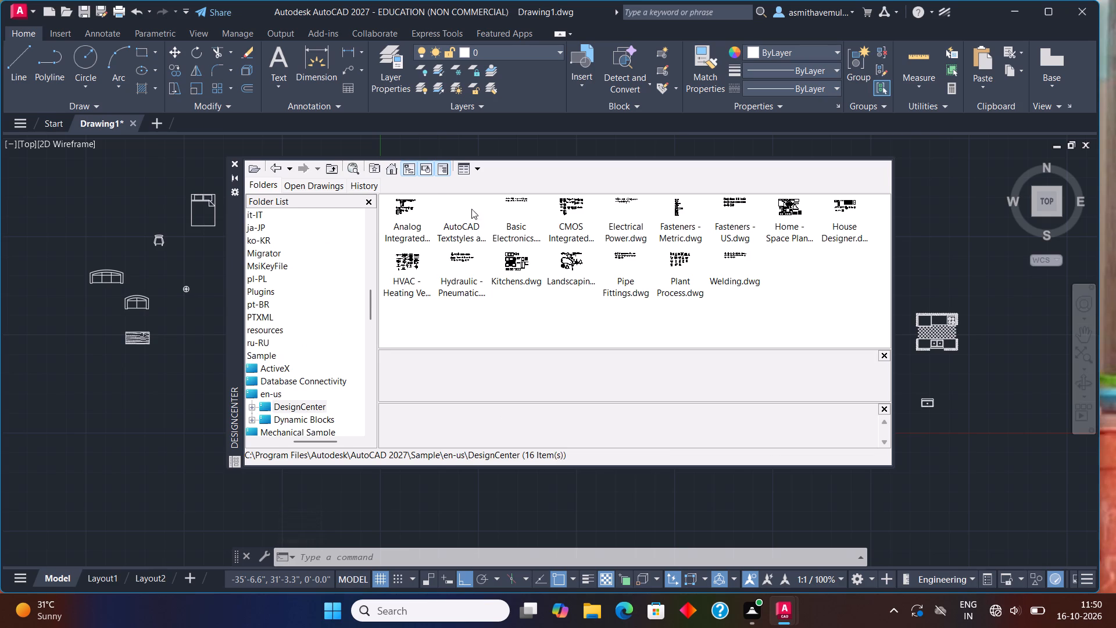
click(847, 202)
click(853, 202)
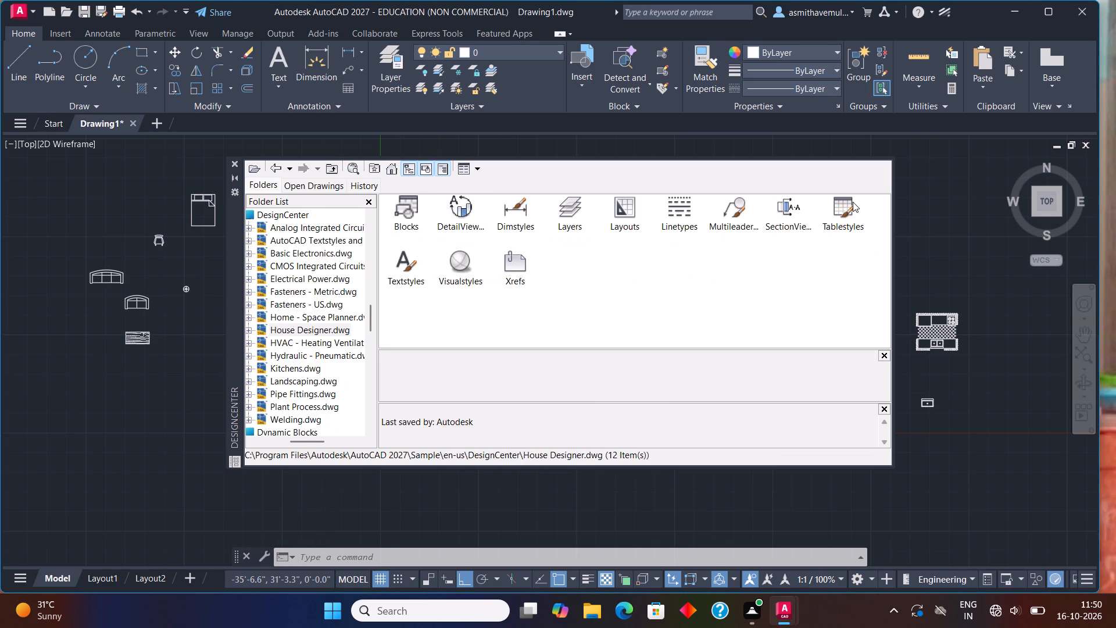
double_click(419, 217)
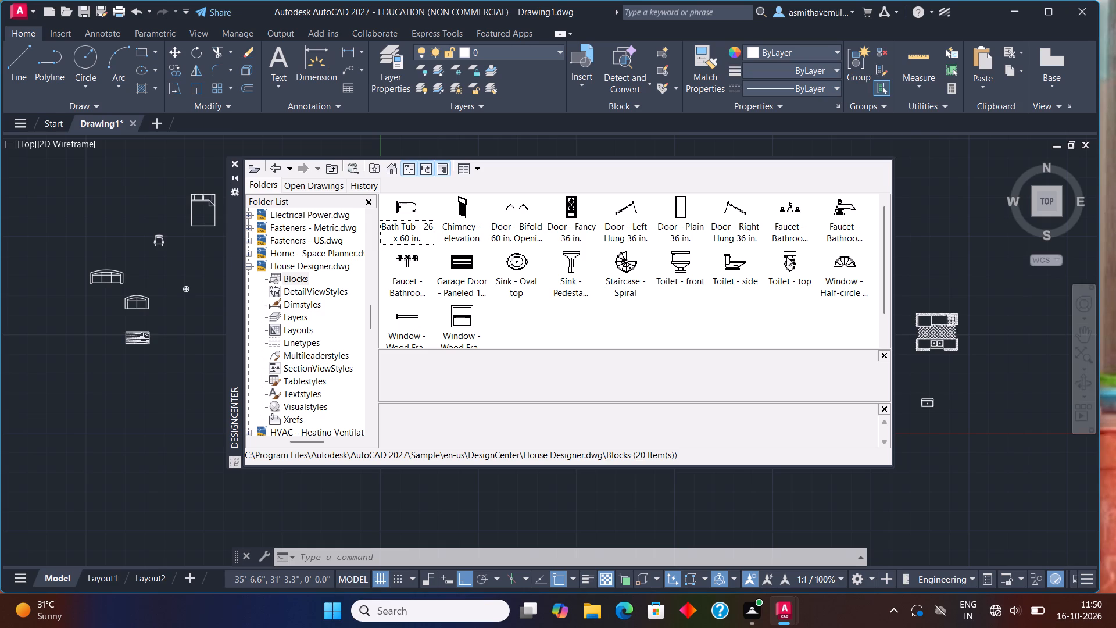
drag(786, 256, 119, 215)
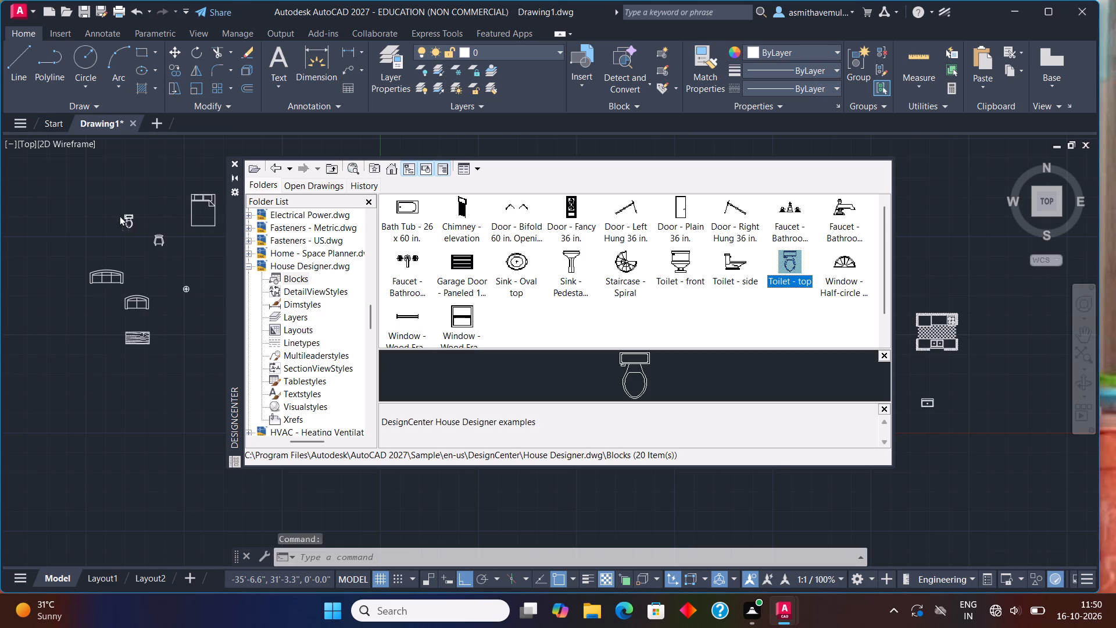
drag(119, 215, 113, 215)
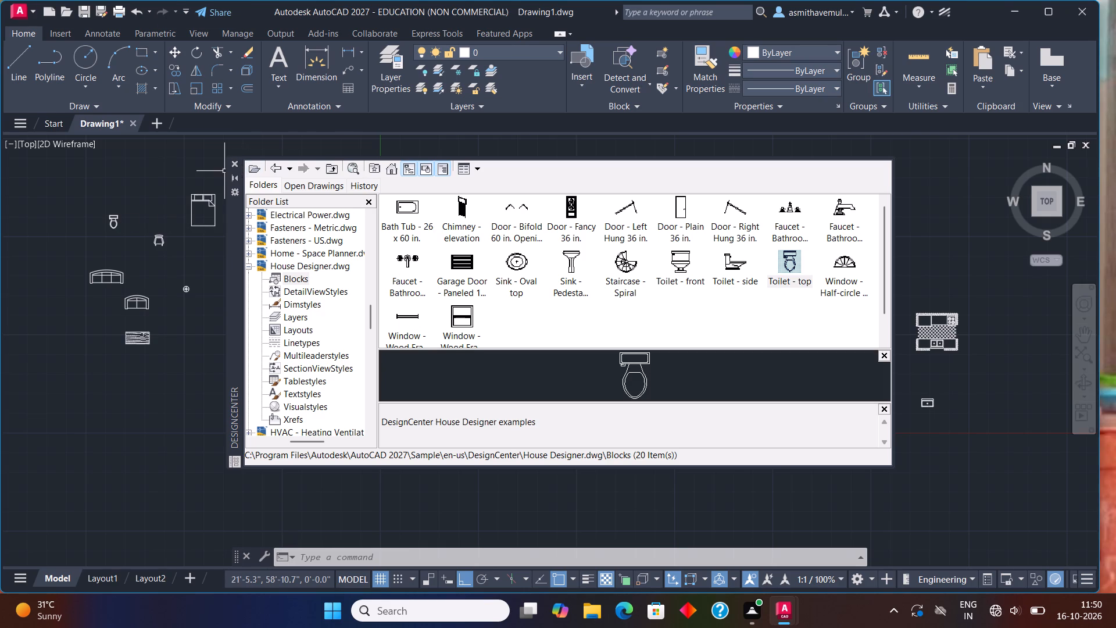
click(233, 163)
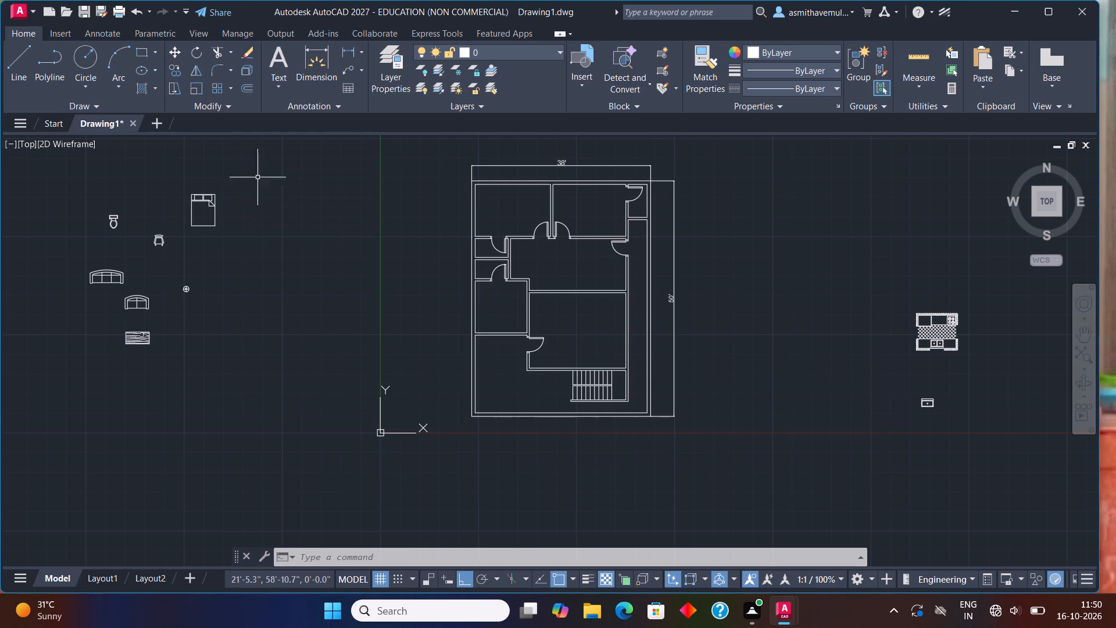
Copy the queen bed with ortho off into the northwest bedroom, placing its head against the north wall.
scroll(534, 228, up, 1)
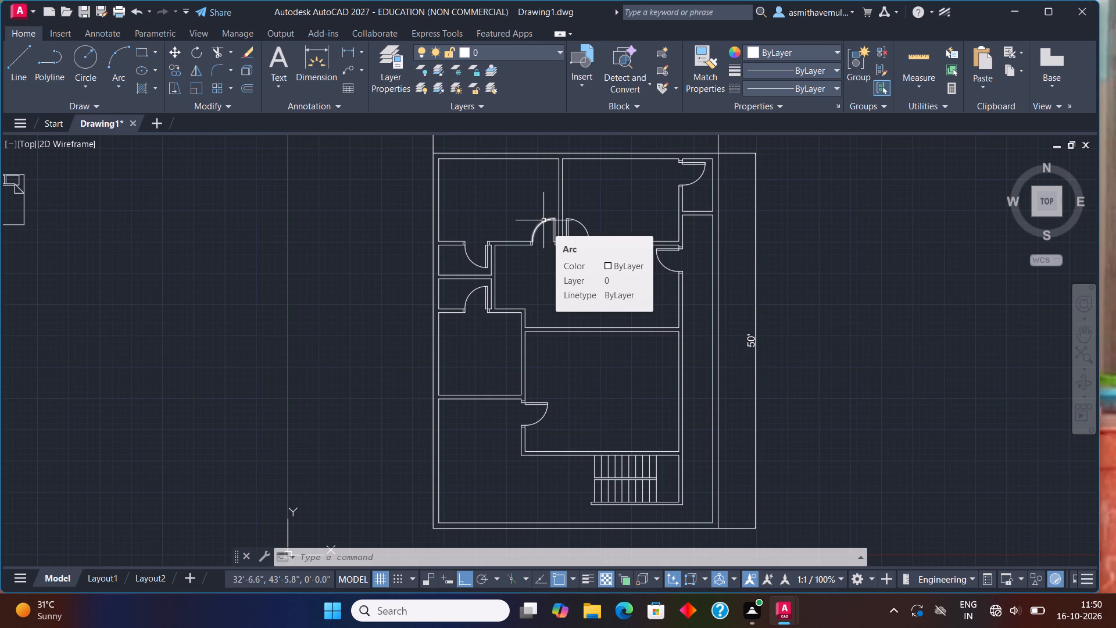
scroll(274, 309, down, 1)
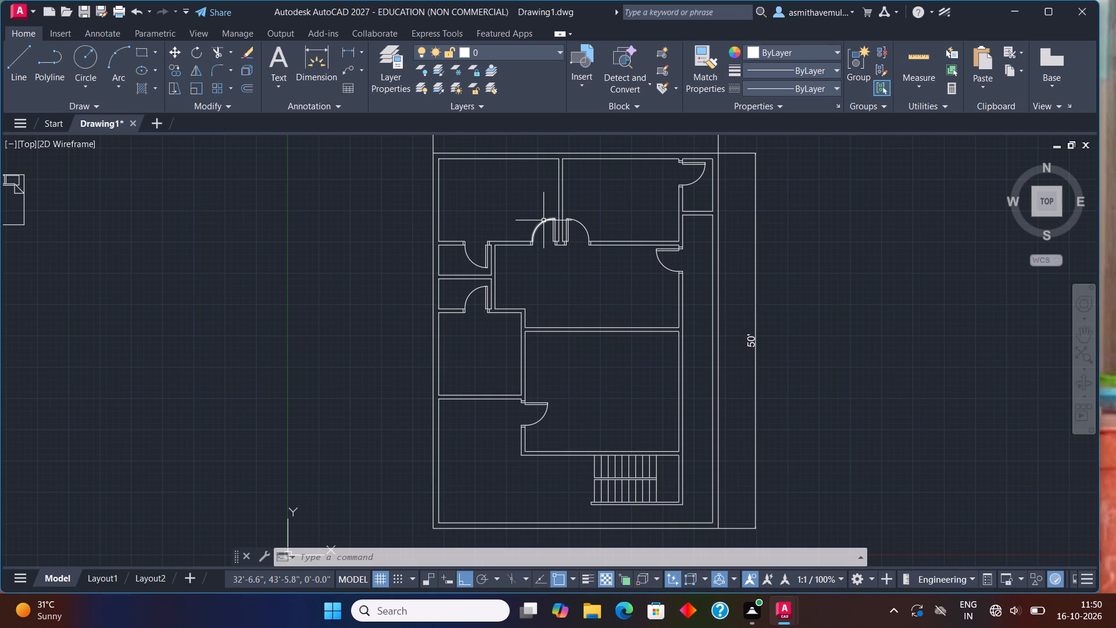
scroll(164, 344, down, 1)
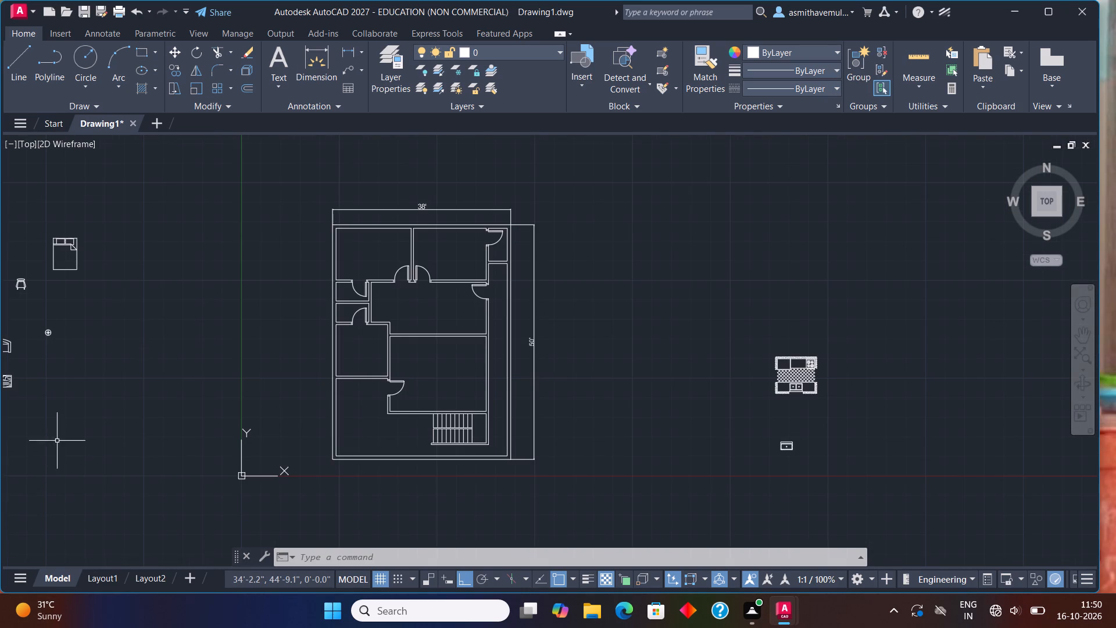
click(73, 240)
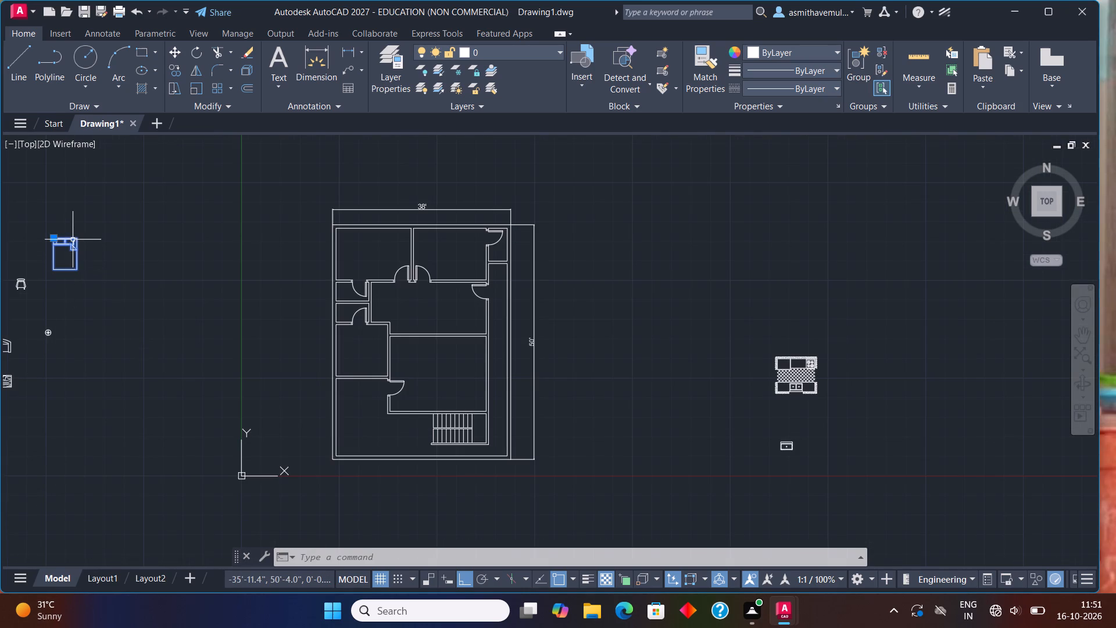
key(c)
key(o)
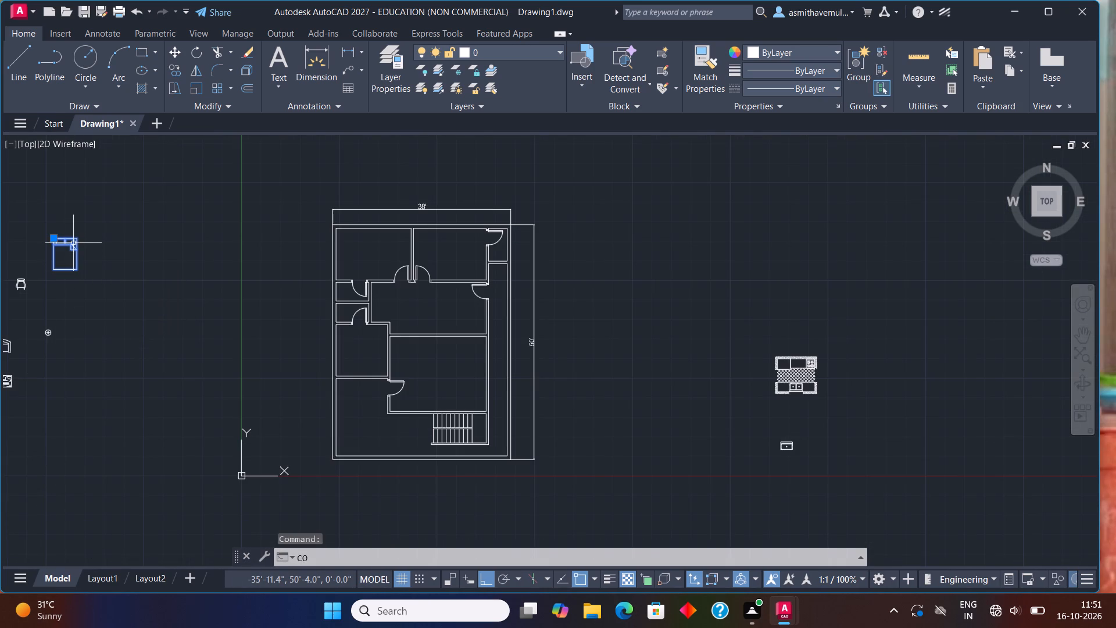
text(PY)
key(Return)
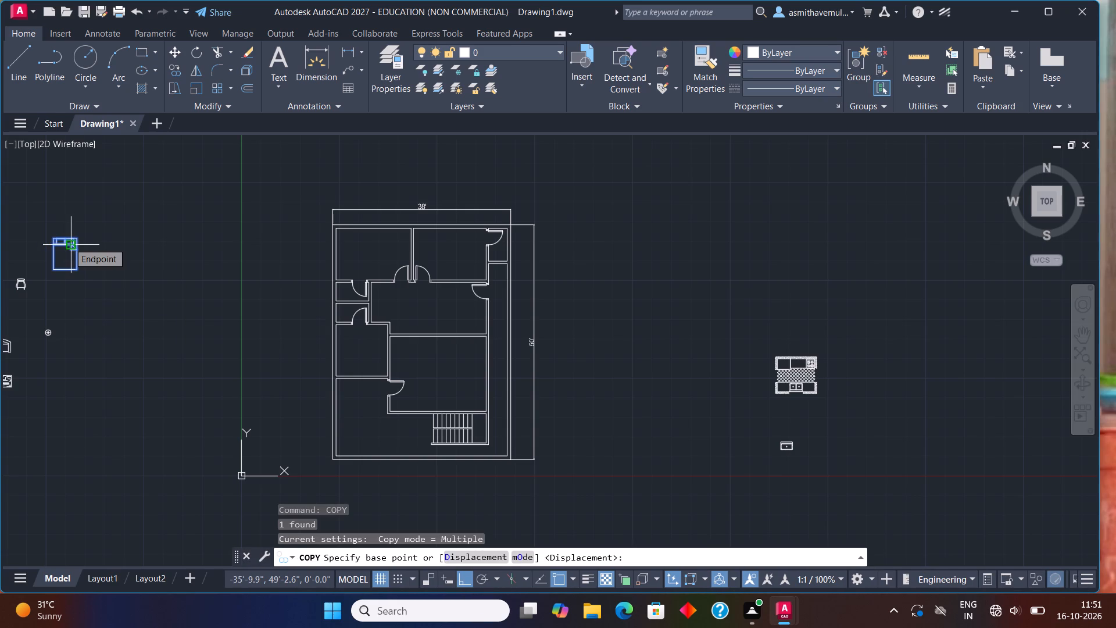
scroll(69, 242, up, 1)
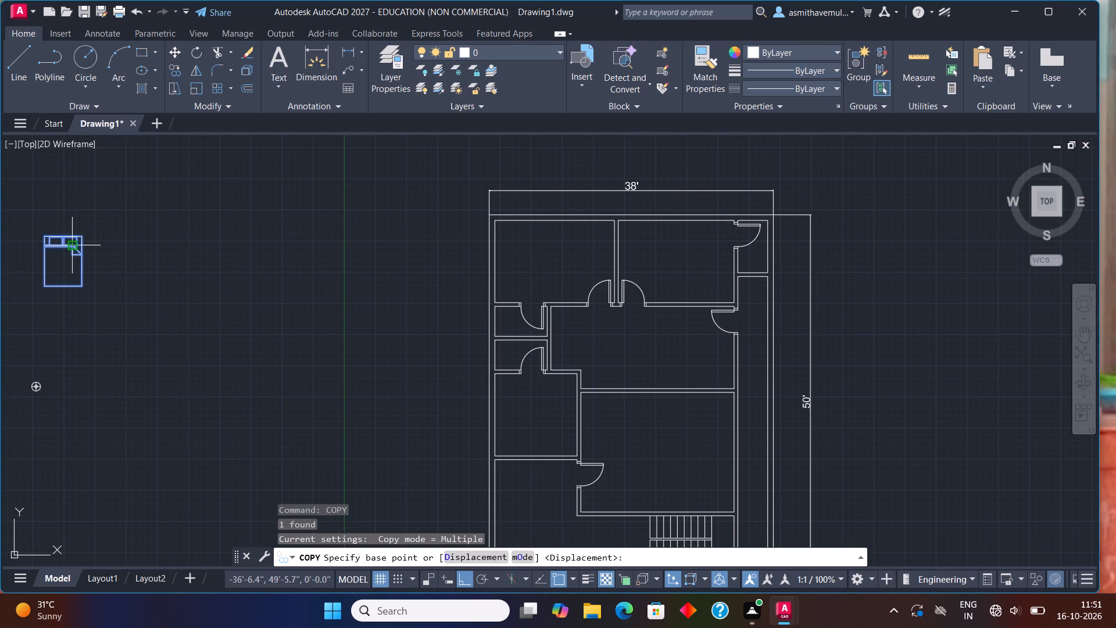
click(62, 232)
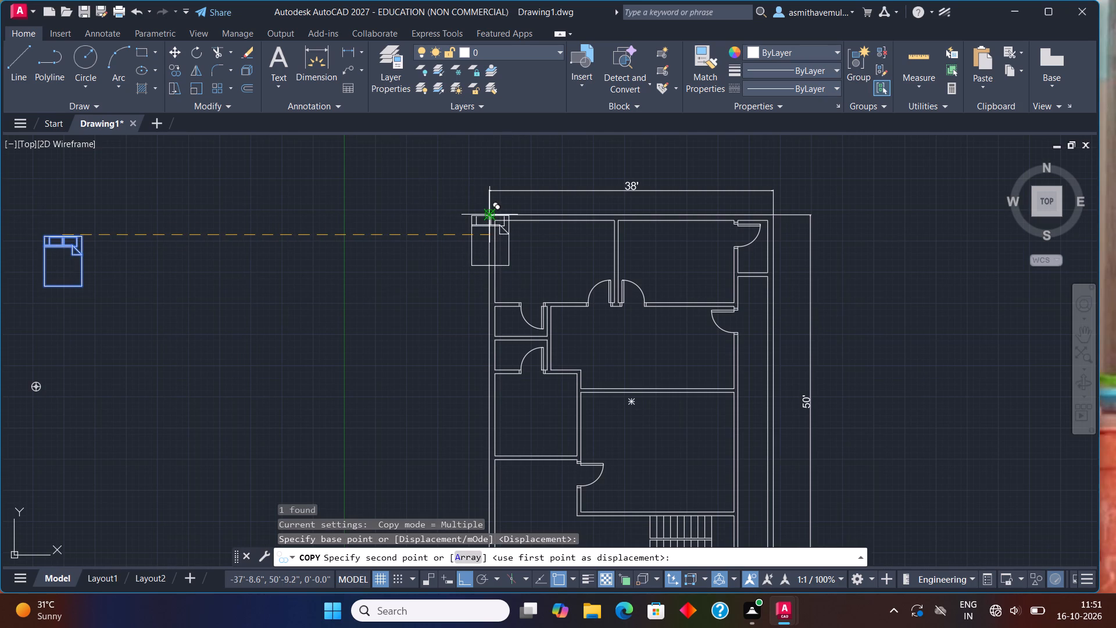
key(F8)
scroll(561, 264, up, 2)
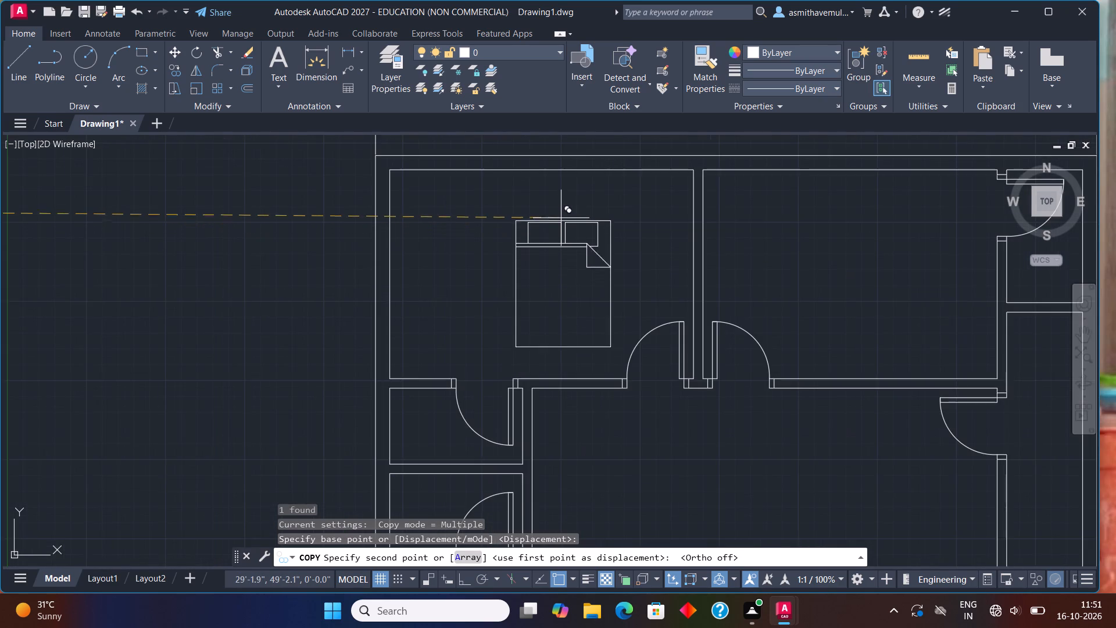
scroll(561, 210, up, 1)
middle_drag(559, 205, 516, 286)
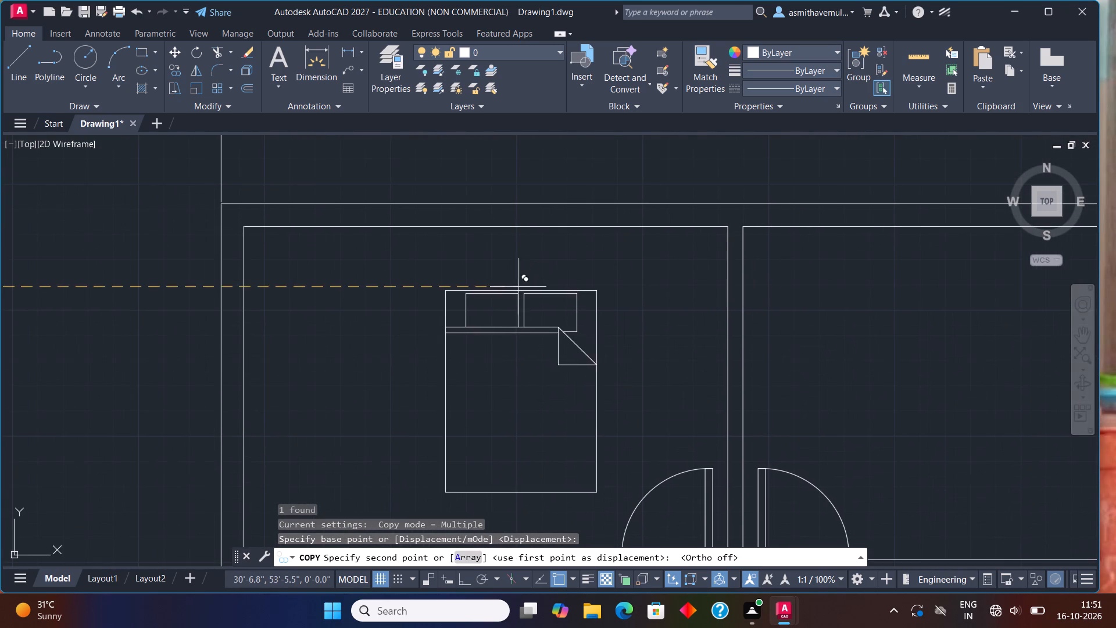
scroll(497, 252, up, 1)
scroll(432, 226, up, 1)
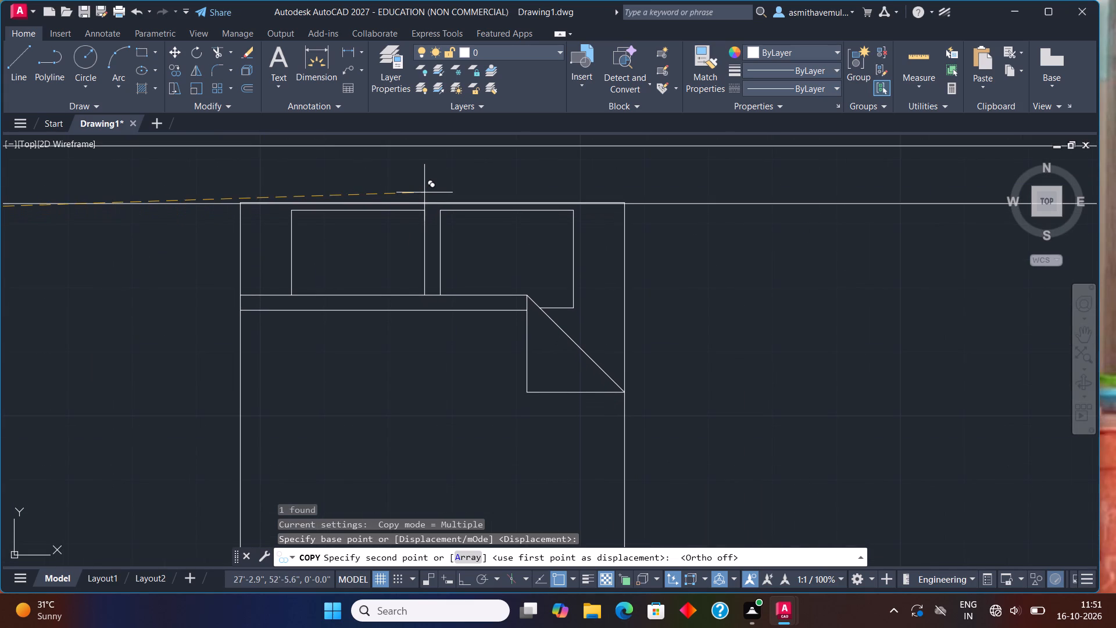
scroll(422, 198, up, 4)
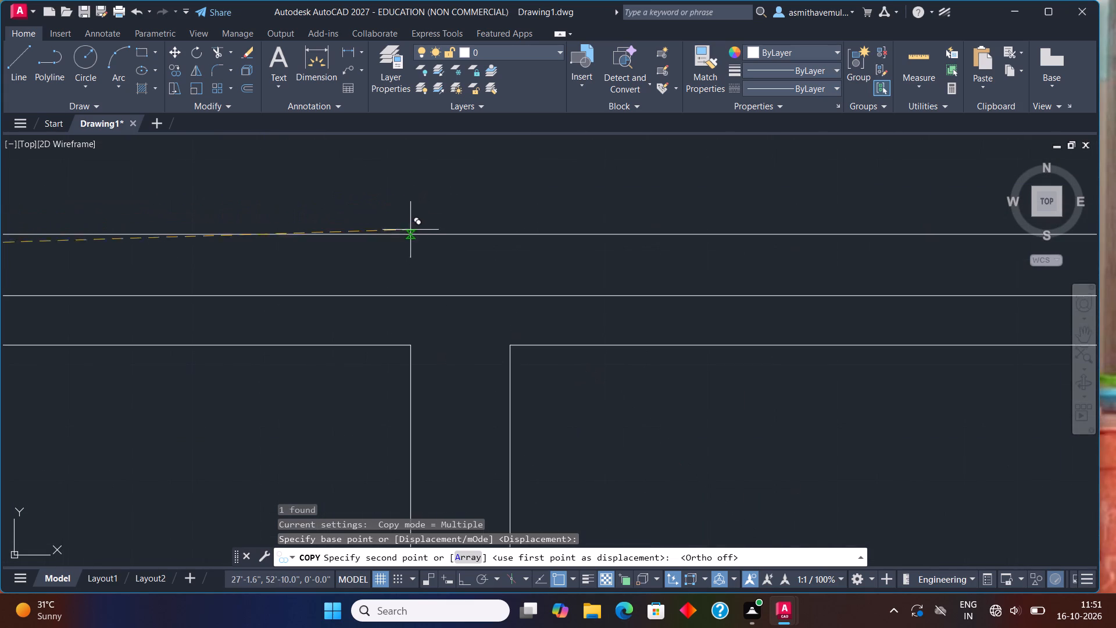
click(419, 168)
Place a second copy of the queen bed in the adjacent northeast bedroom, its head against the north wall, and end the copying.
scroll(463, 205, down, 5)
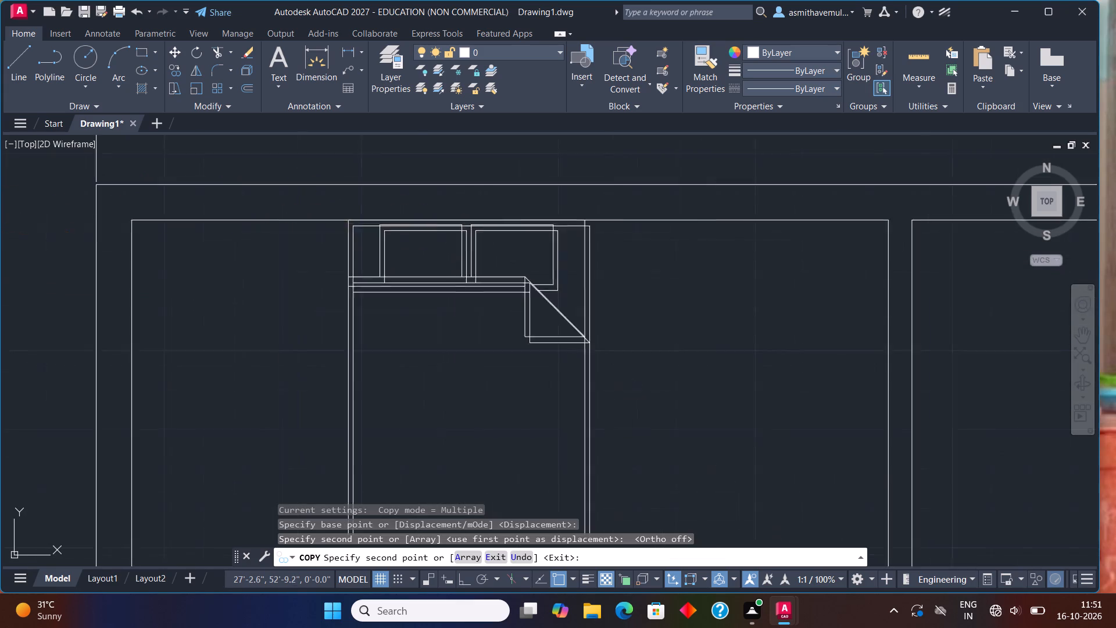
scroll(467, 220, down, 3)
scroll(664, 226, up, 2)
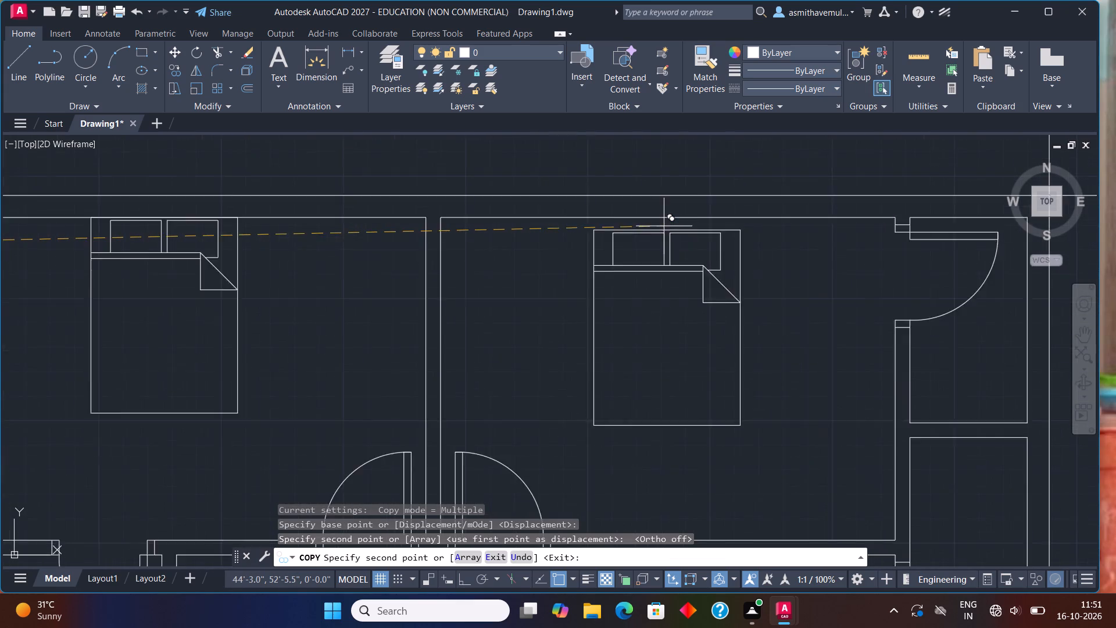
scroll(664, 226, up, 4)
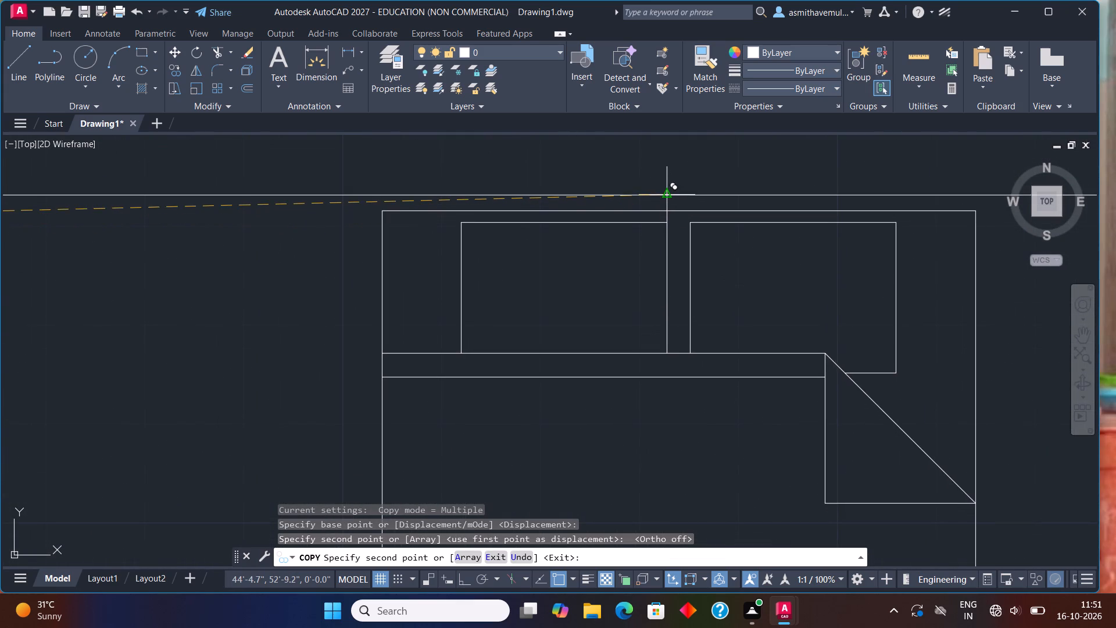
scroll(664, 193, up, 1)
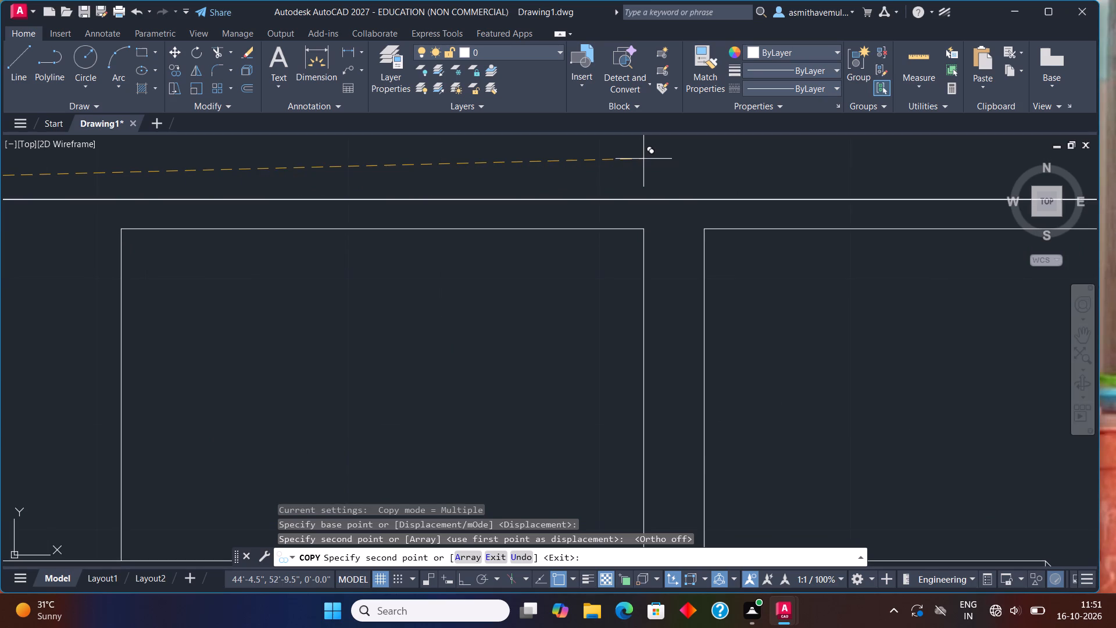
click(643, 158)
scroll(648, 191, down, 5)
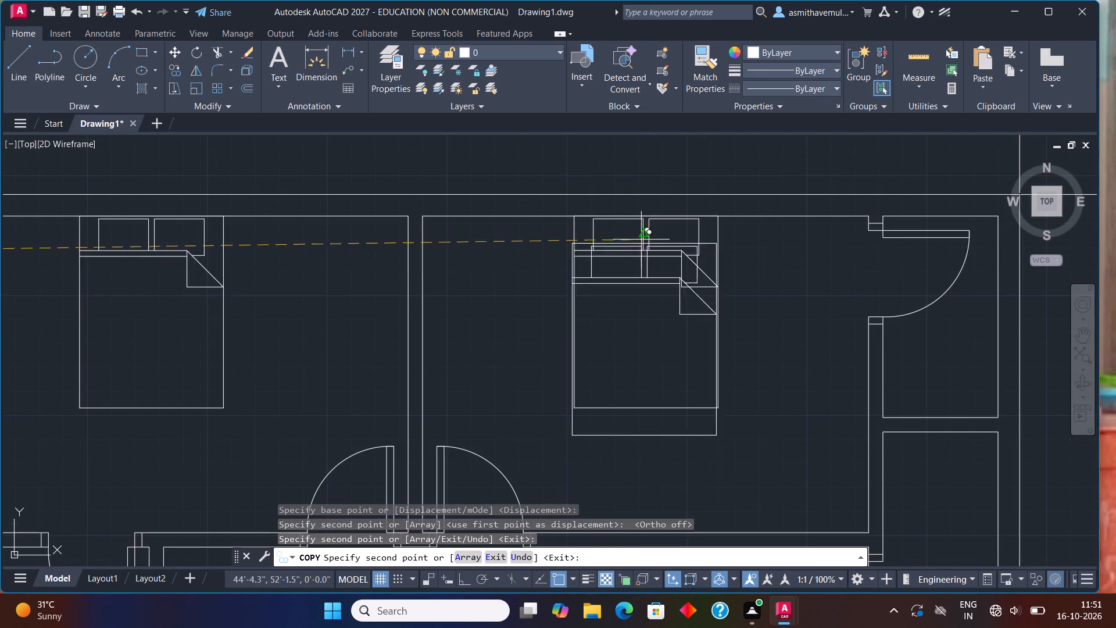
key(Escape)
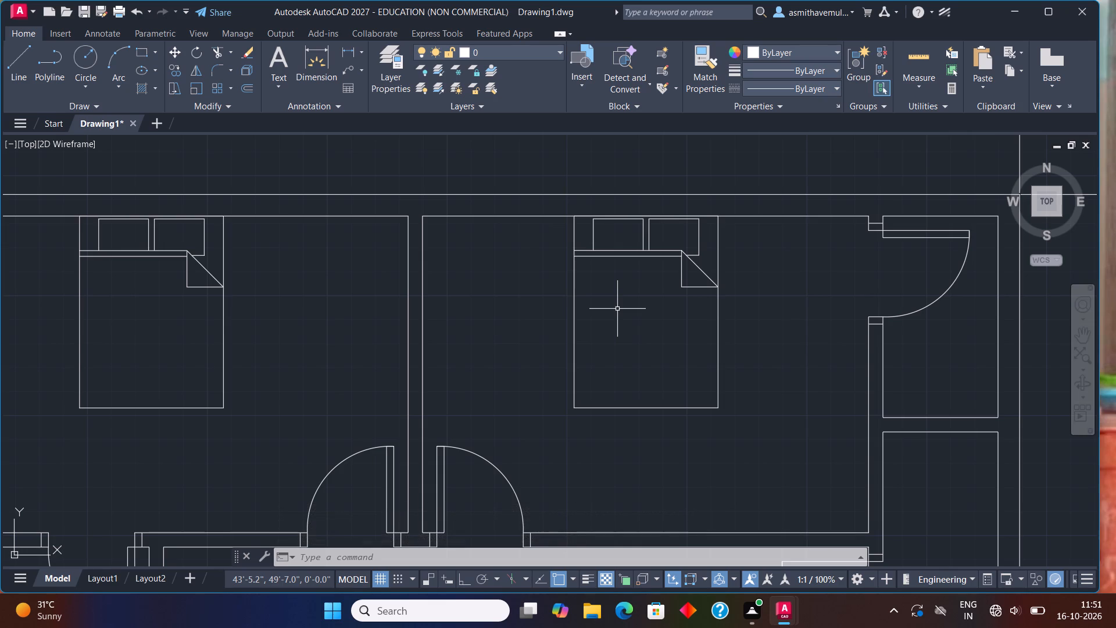
scroll(535, 315, down, 3)
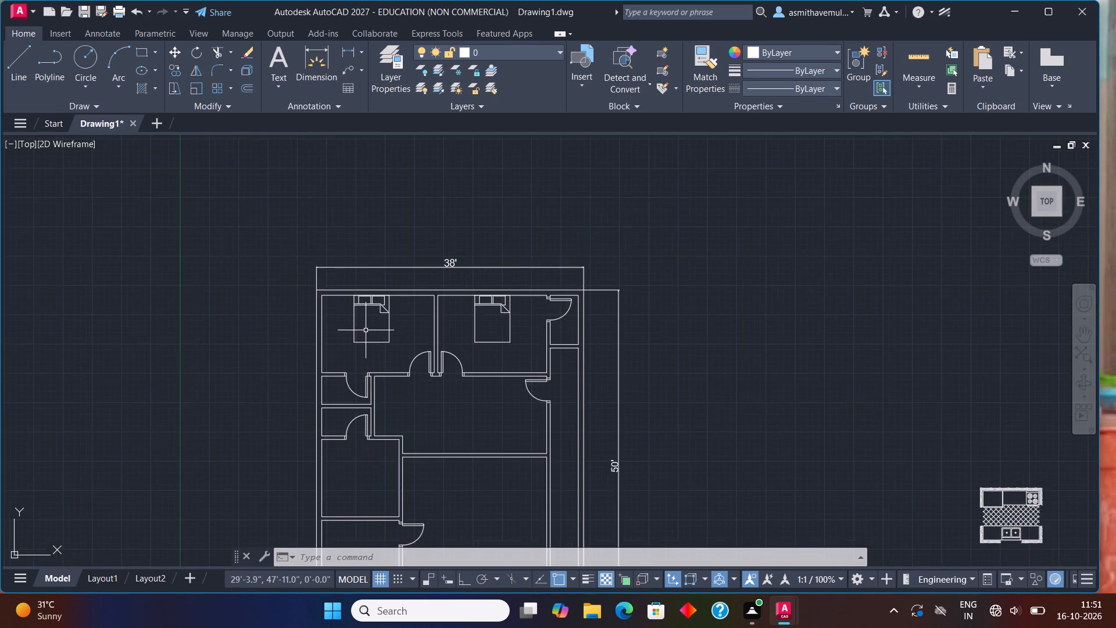
Move the small table lamp block from beside the furniture west of the plan to just outside the plan's northwest corner.
scroll(360, 330, down, 1)
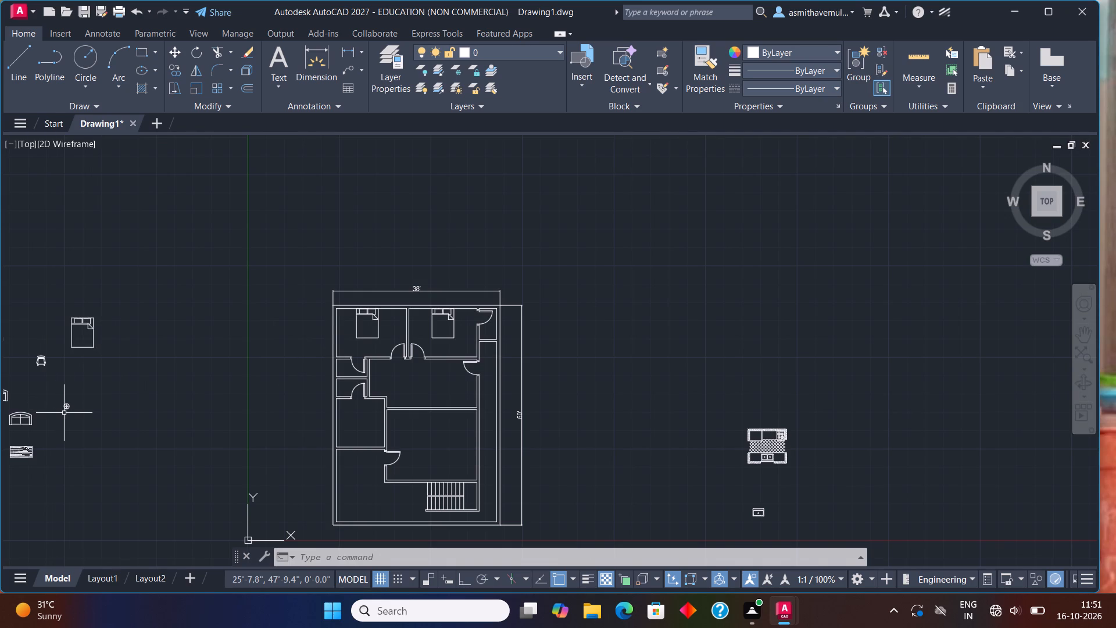
click(64, 409)
key(m)
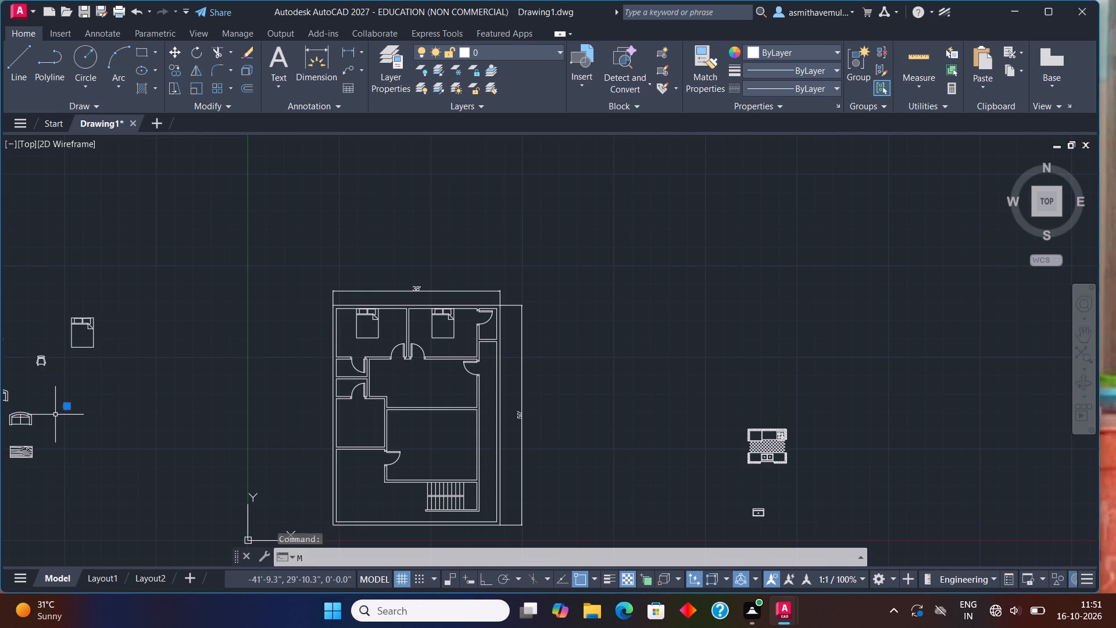
key(Return)
click(63, 405)
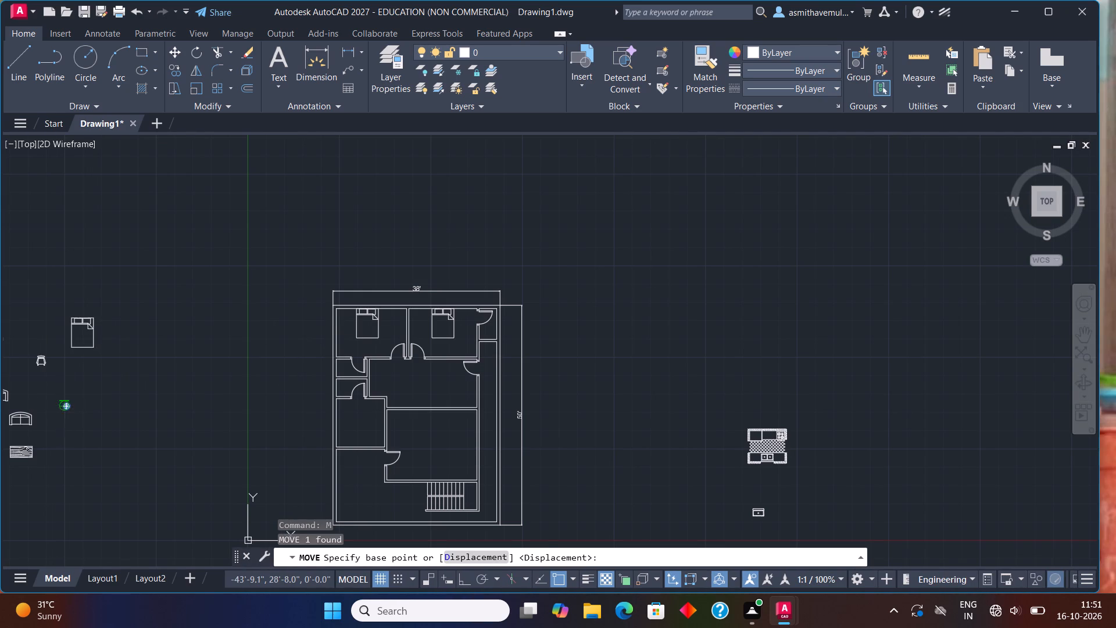
click(267, 305)
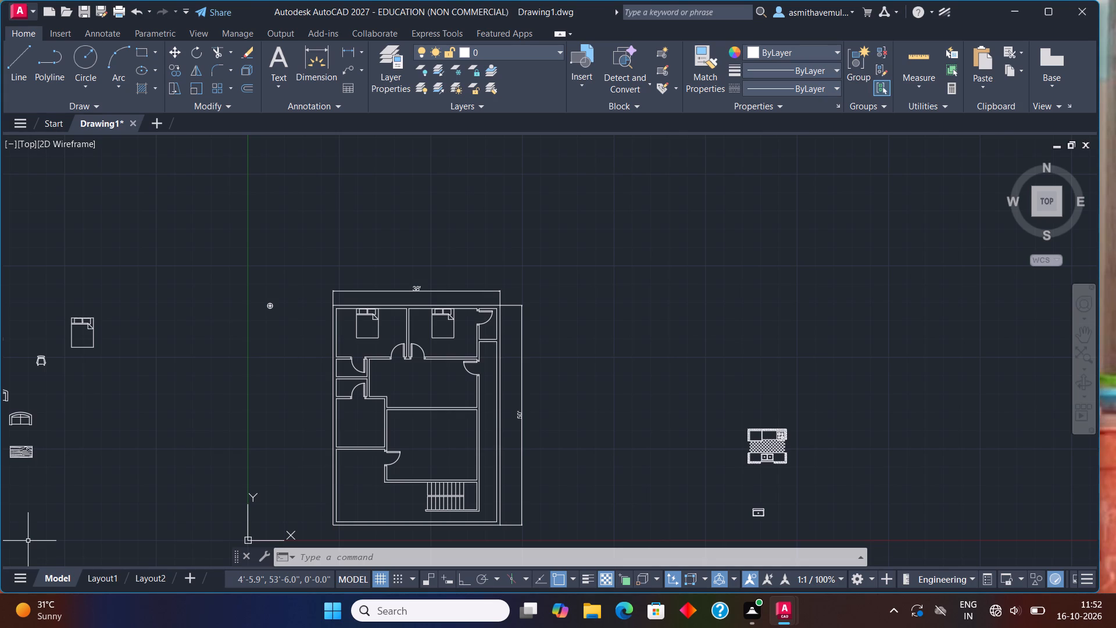
Scale up the table lamp outside the plan's northwest corner from its centre, sizing it by eye against the beds.
middle_drag(748, 431, 779, 326)
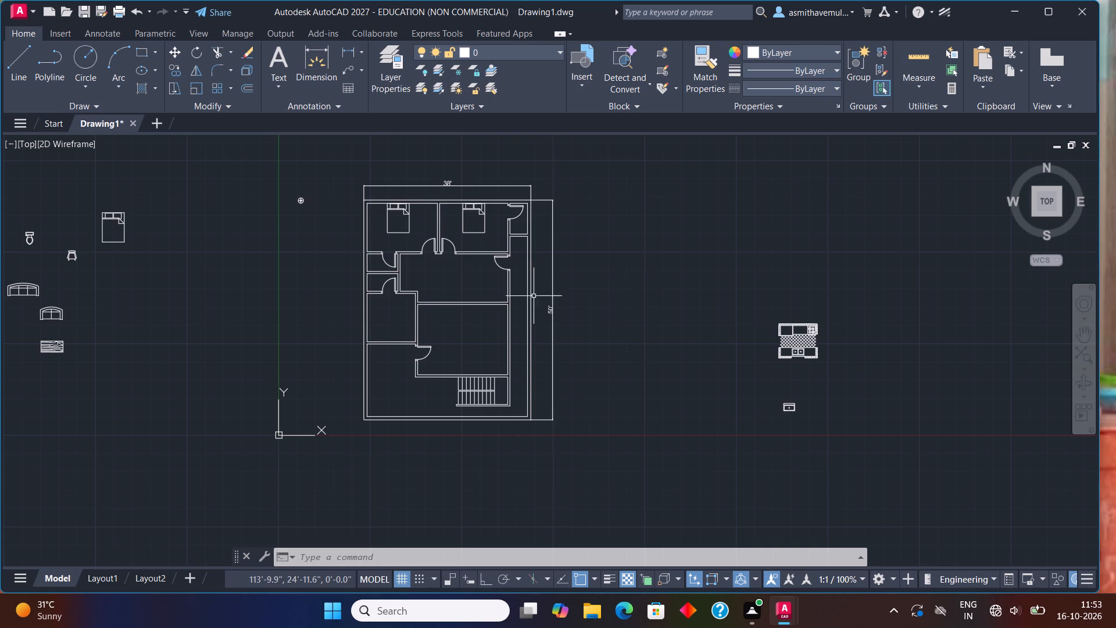
scroll(327, 230, up, 1)
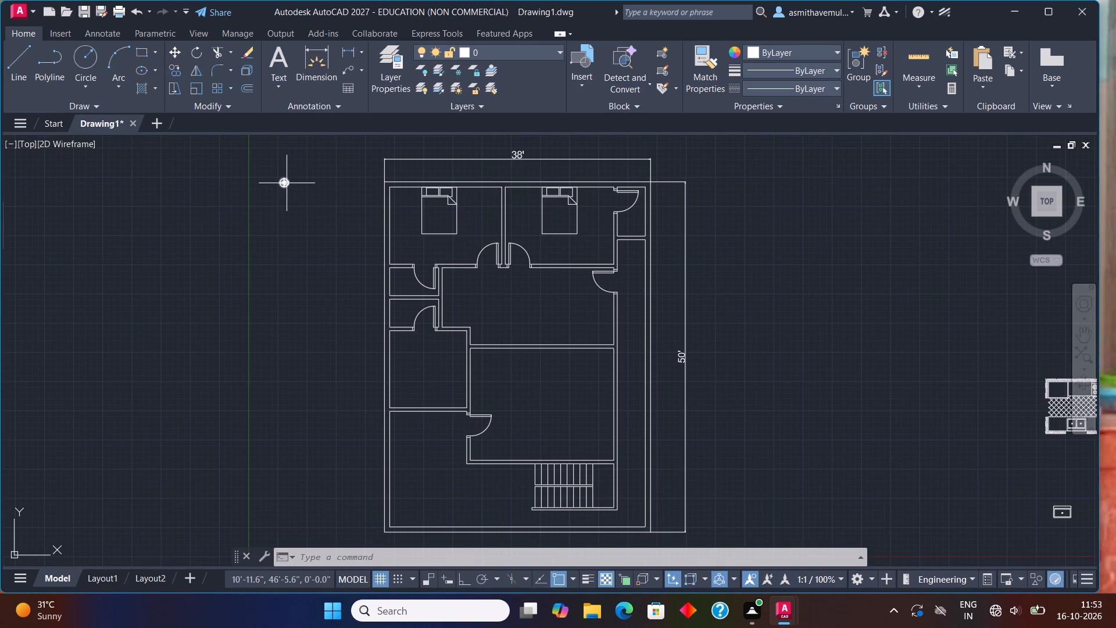
click(287, 183)
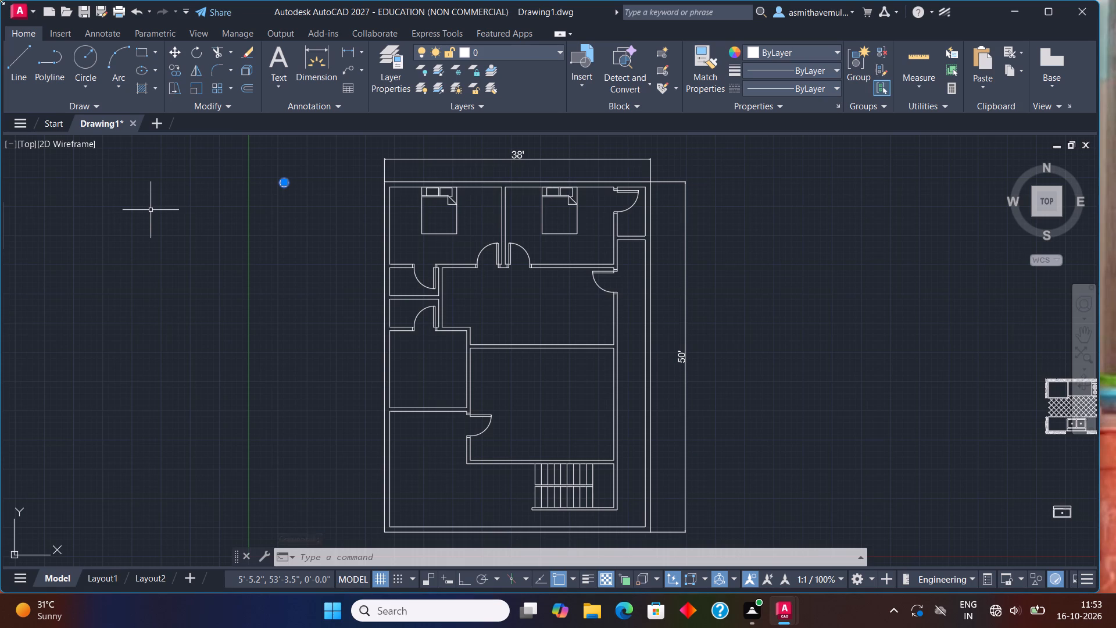
text(SCALE)
key(Return)
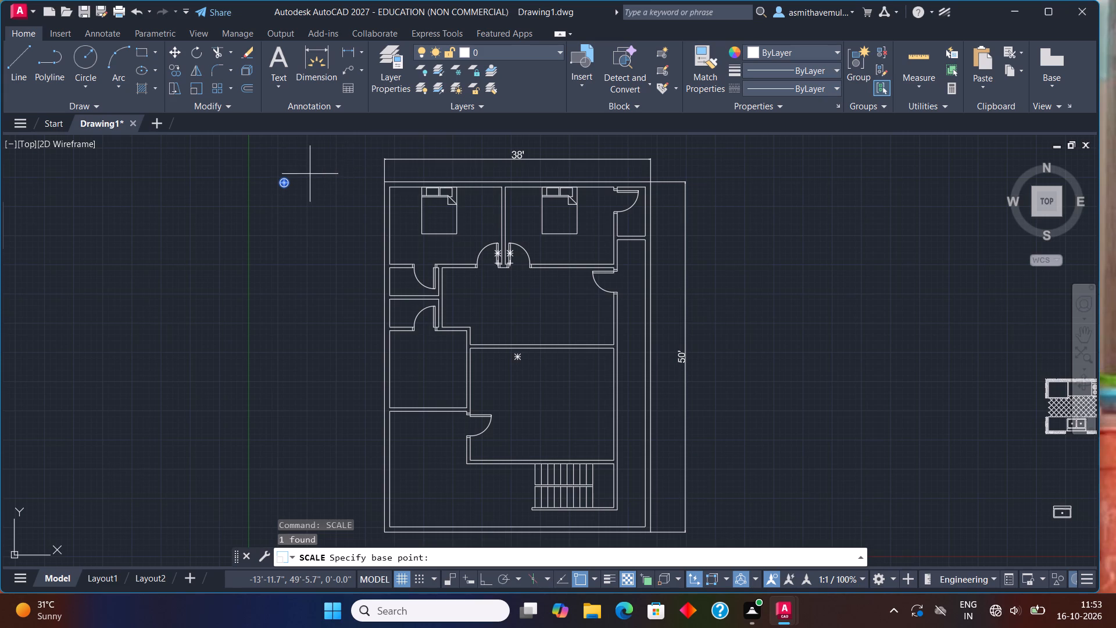
drag(282, 179, 288, 182)
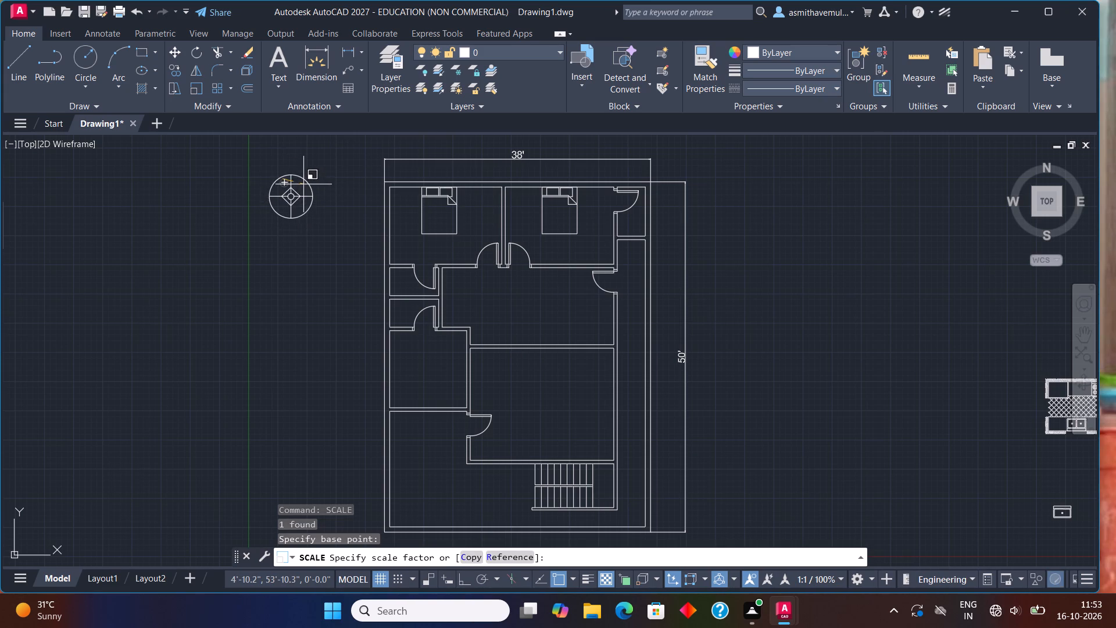
scroll(303, 183, up, 2)
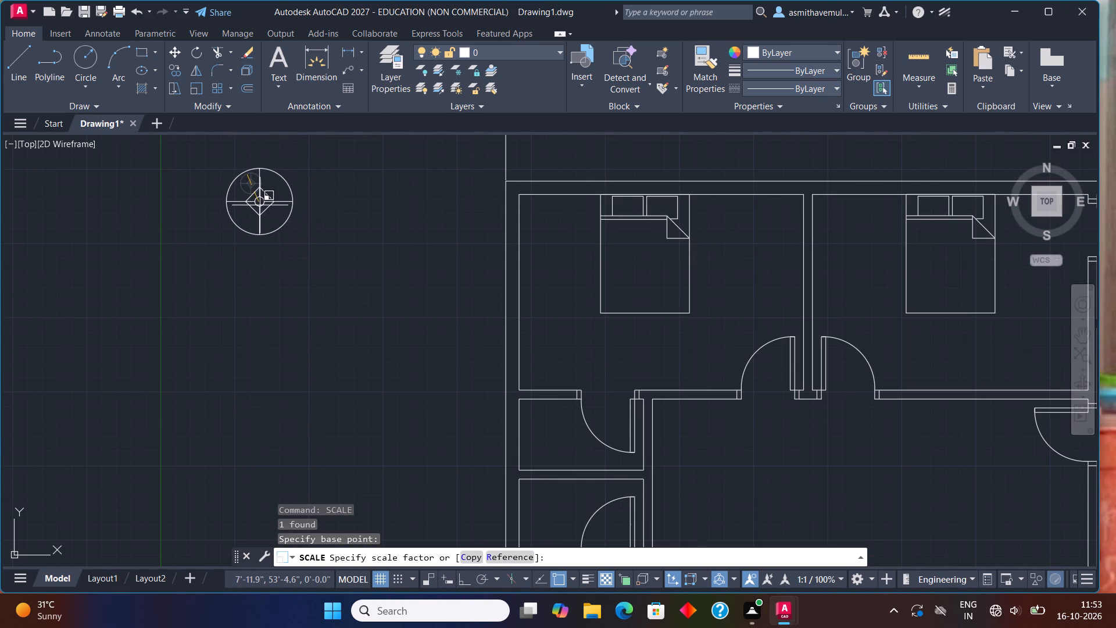
click(257, 200)
Copy the enlarged table lamp into the northwest bedroom, west of the bed, and delete the extra overlapping copy.
click(257, 204)
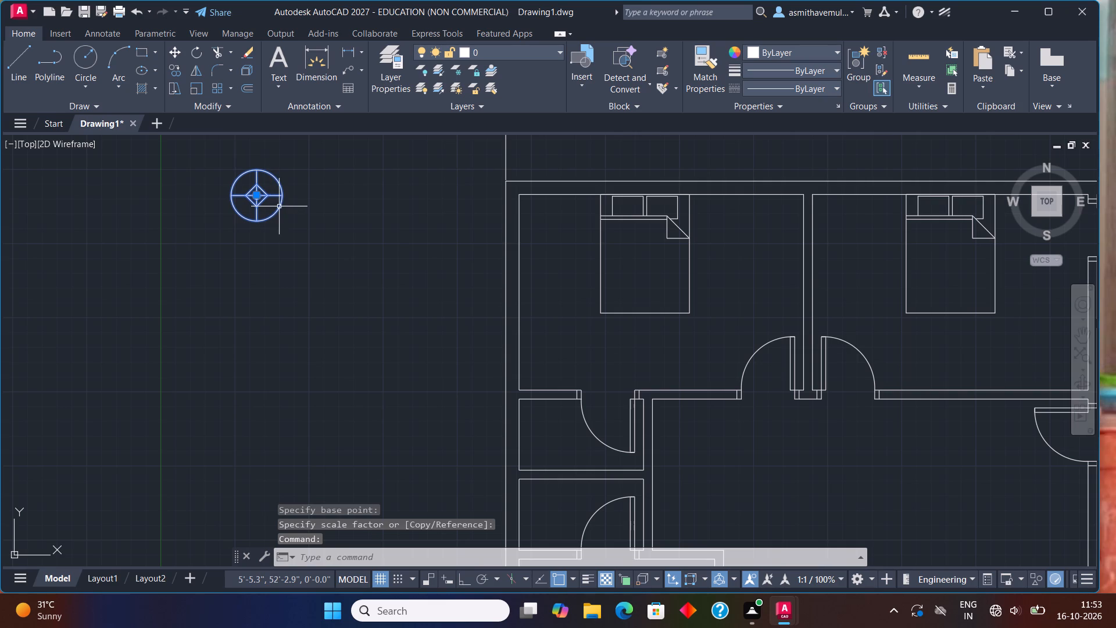
text(COPY)
key(Return)
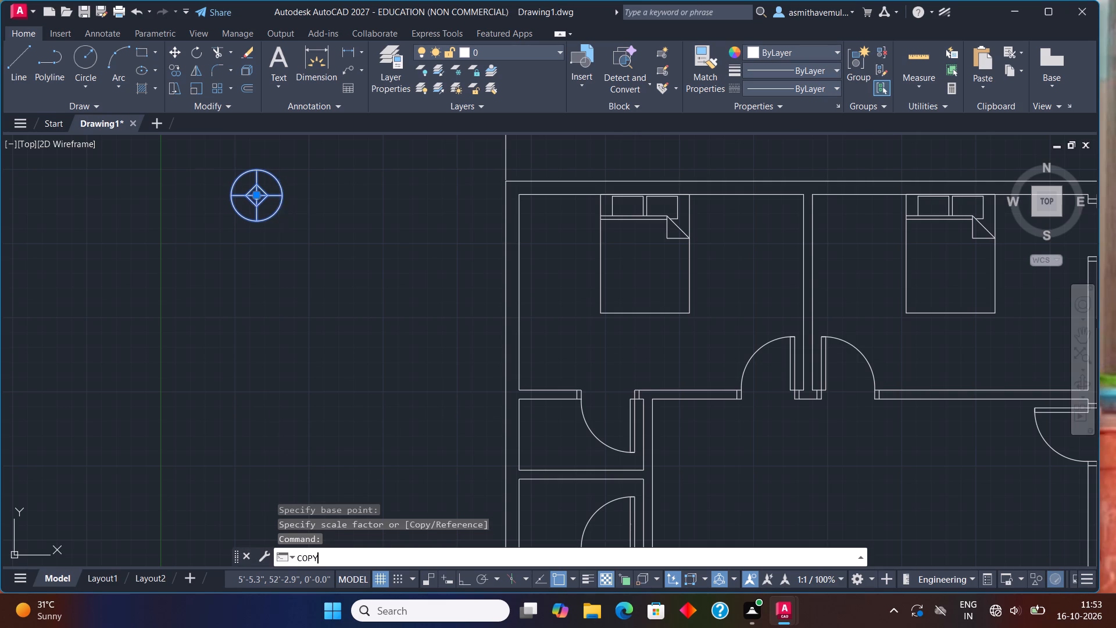
drag(259, 198, 265, 199)
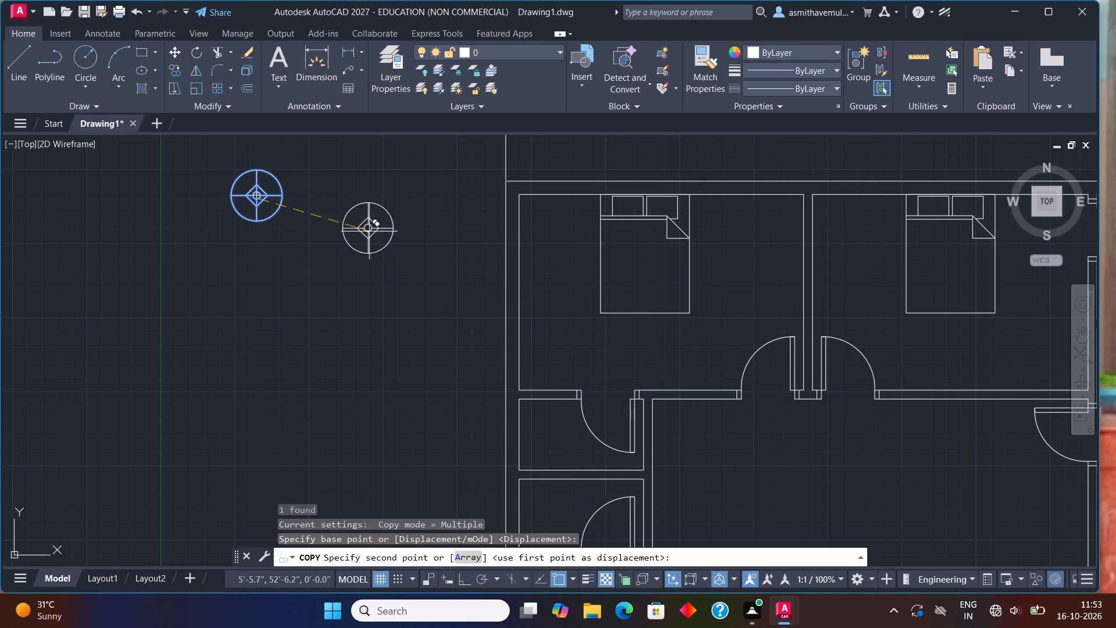
scroll(537, 243, up, 2)
scroll(589, 230, down, 1)
middle_drag(588, 229, 366, 302)
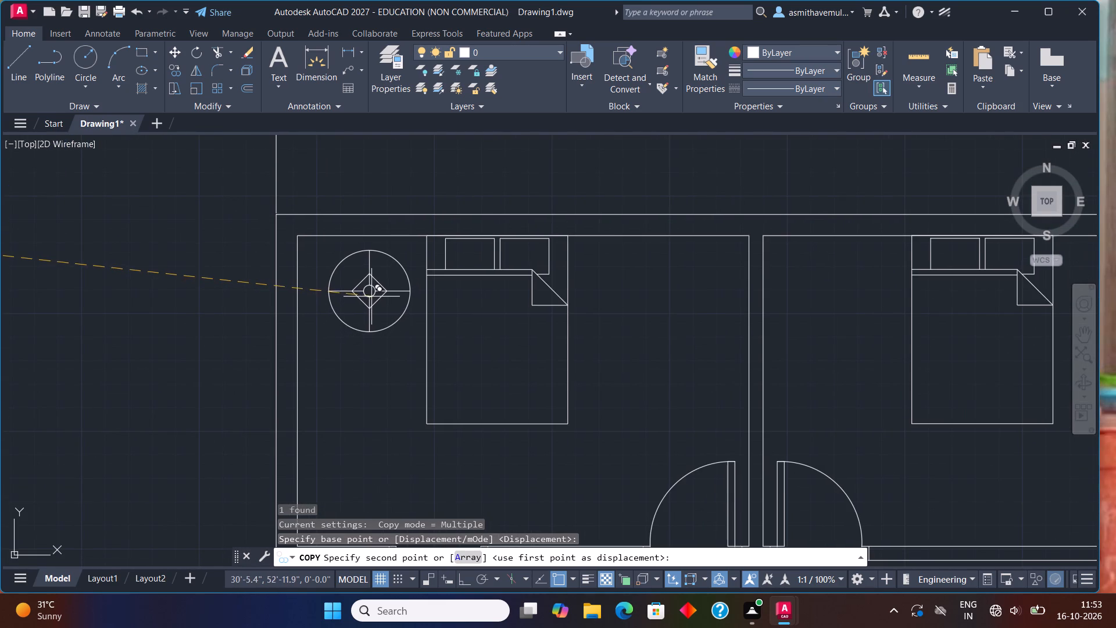
click(371, 297)
click(357, 296)
key(Escape)
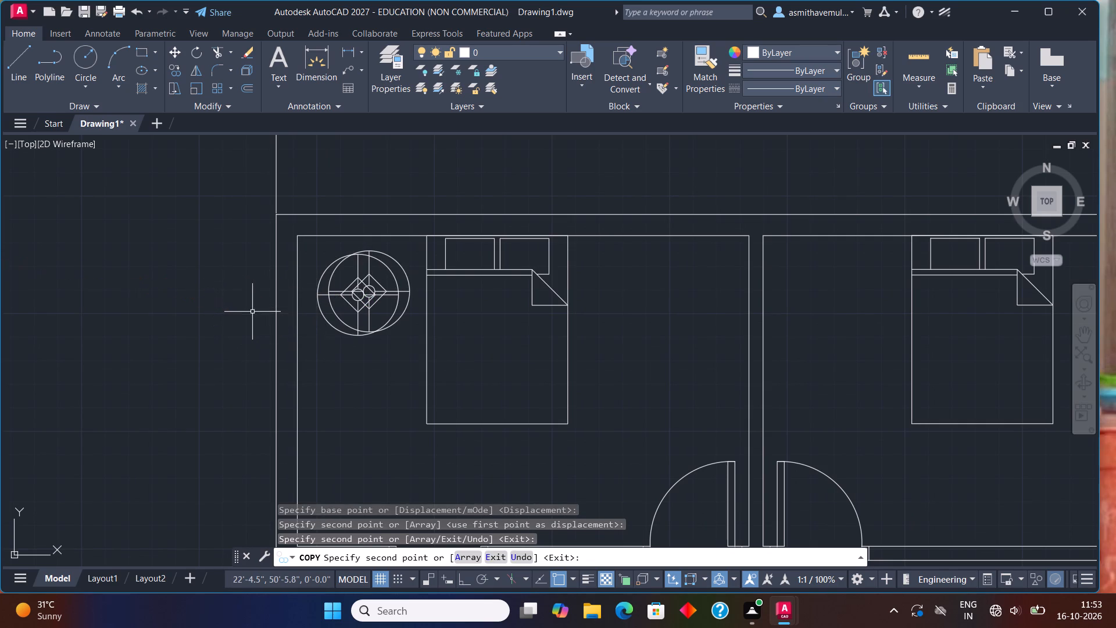
click(319, 305)
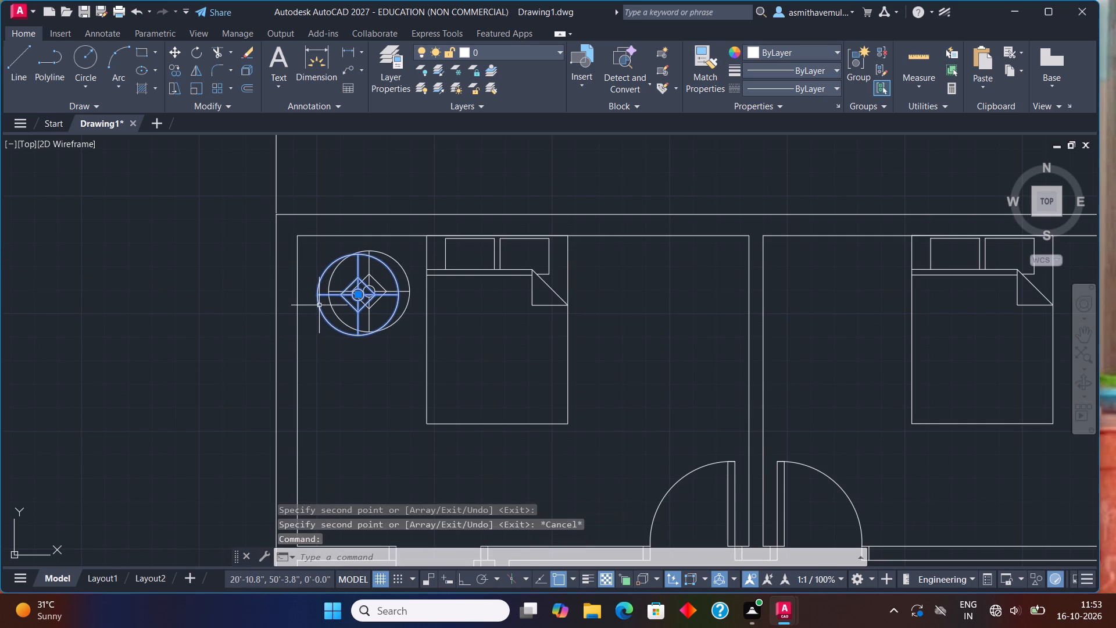
key(Delete)
Scale down the table lamp in the northwest bedroom about its centre, to roughly two thirds of its size.
text(SCALE)
key(Return)
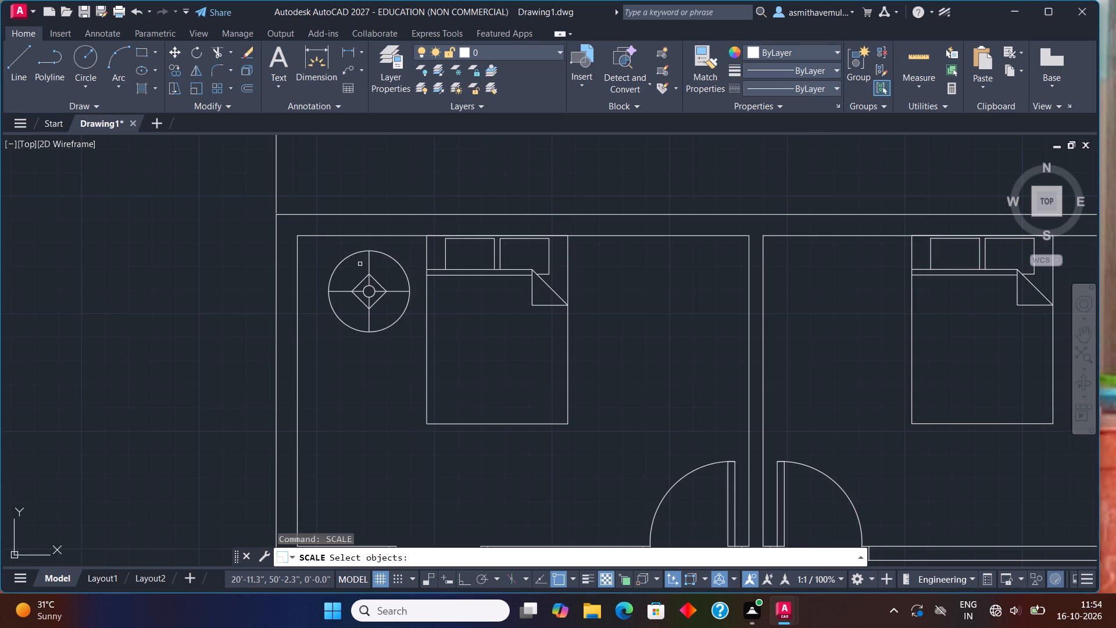
click(370, 290)
click(370, 277)
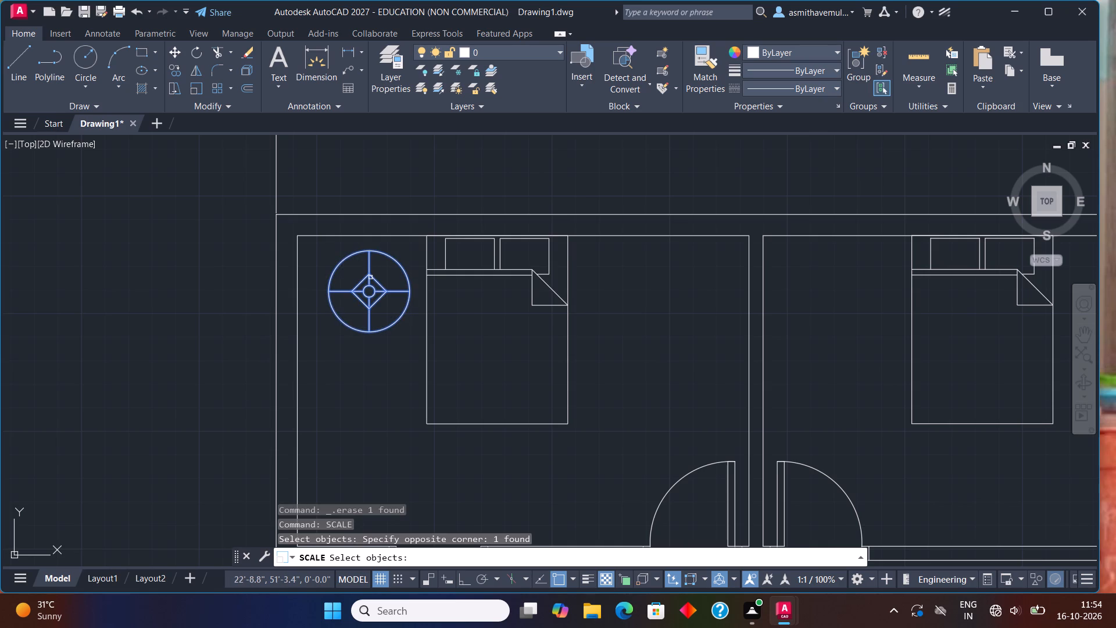
key(Return)
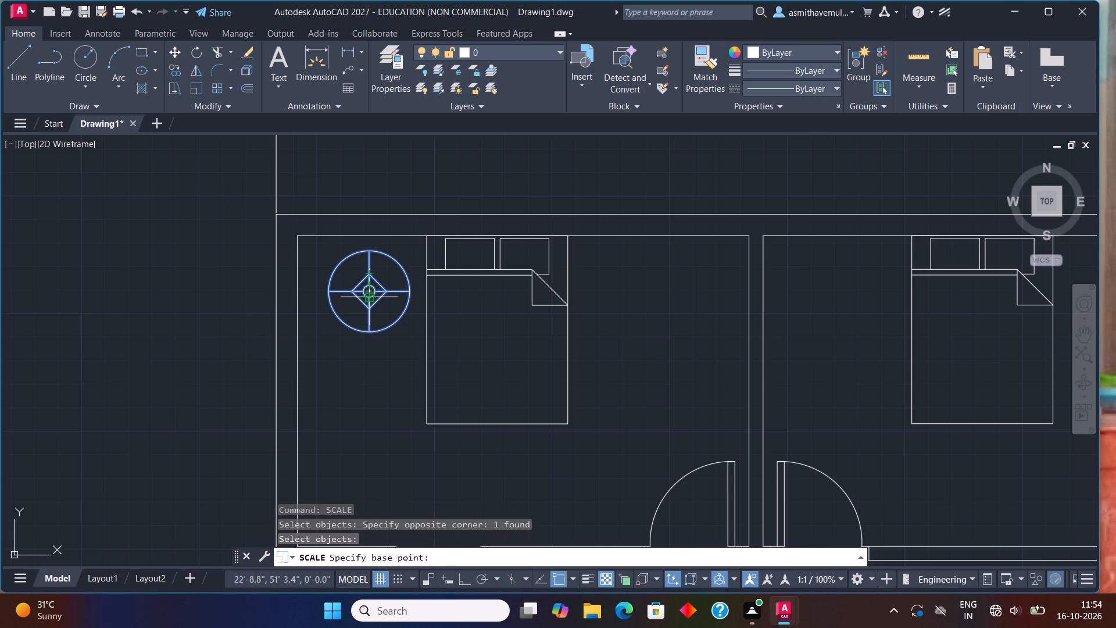
click(367, 293)
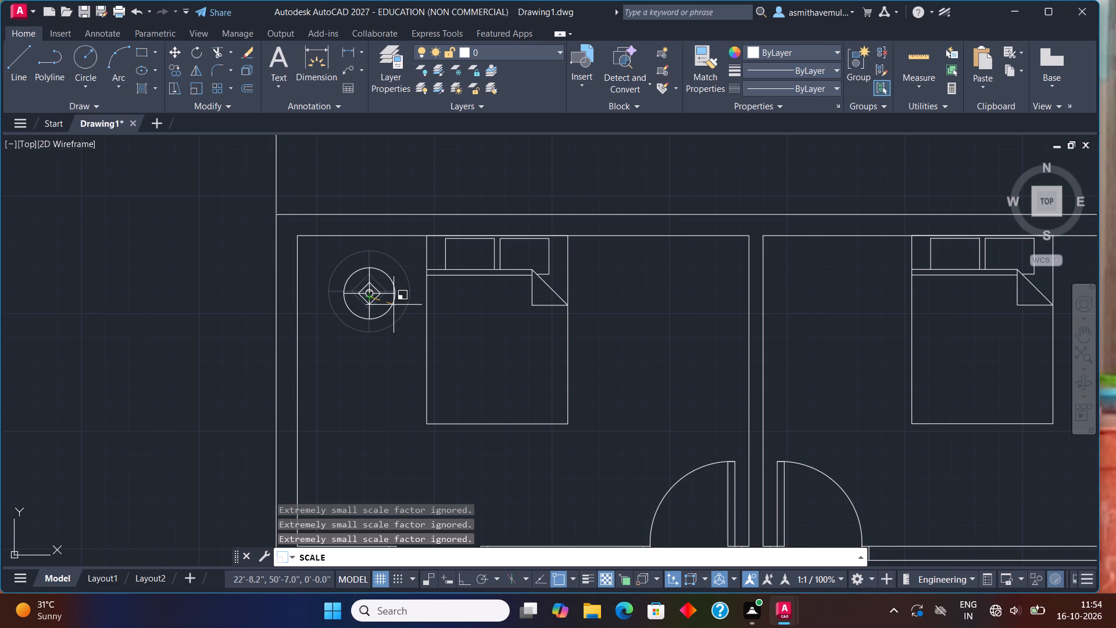
click(394, 305)
Move the reduced table lamp to the east side of the northwest bedroom's bed, level with the pillows.
click(371, 306)
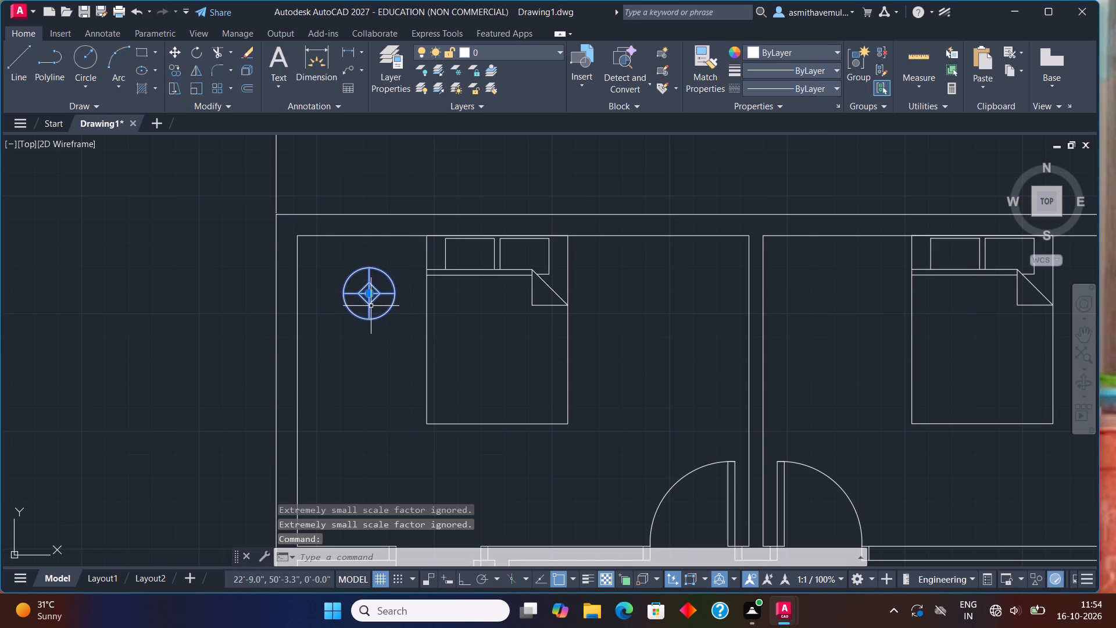
text(COPY)
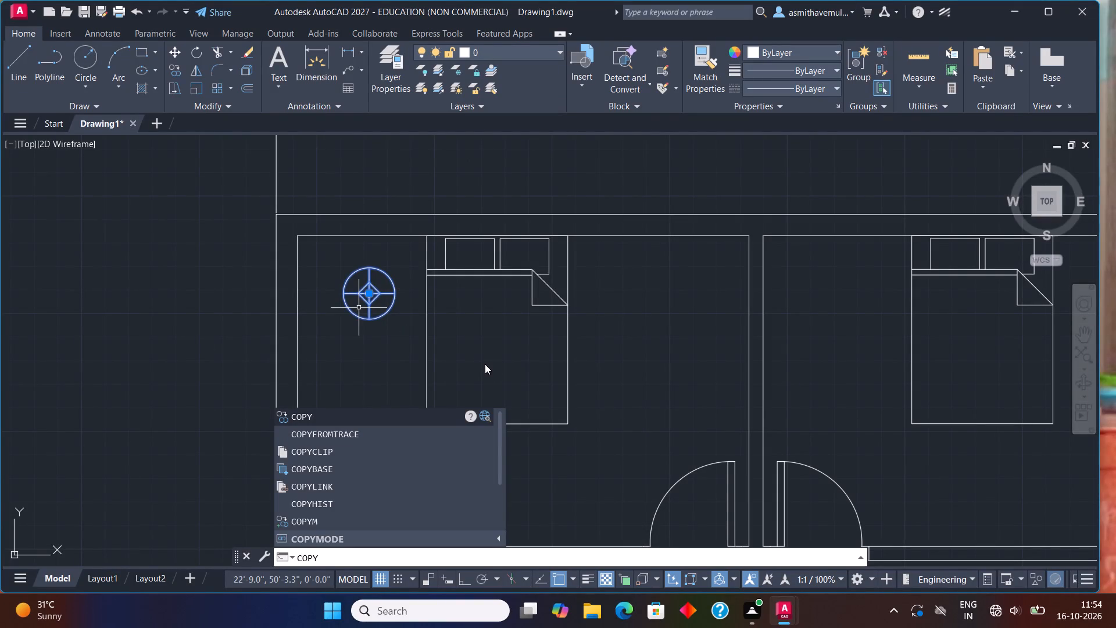
key(Escape)
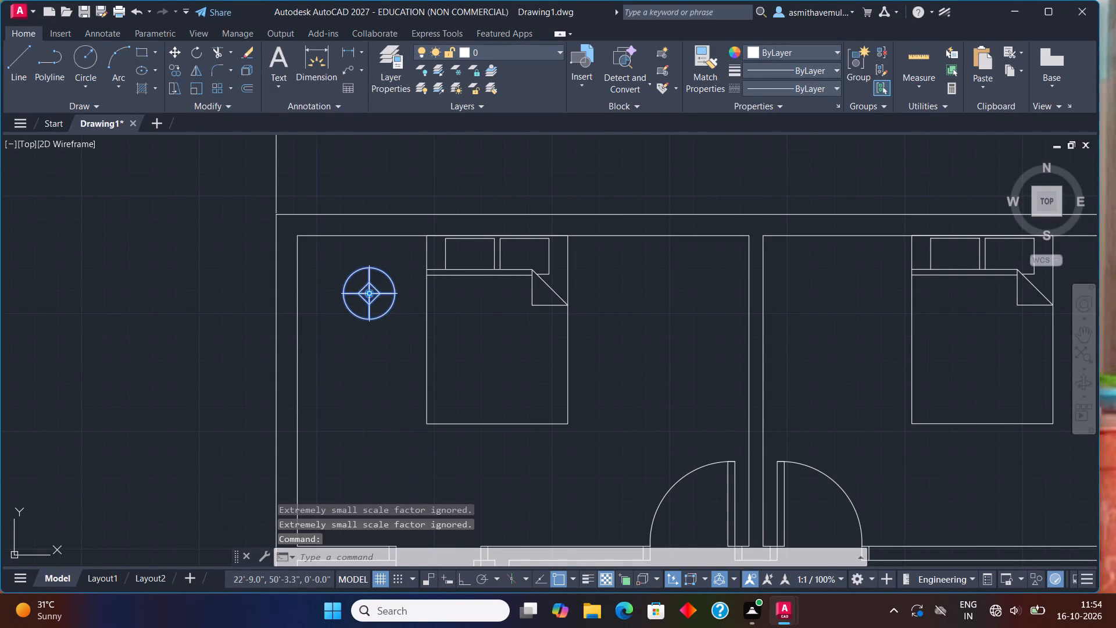
click(371, 291)
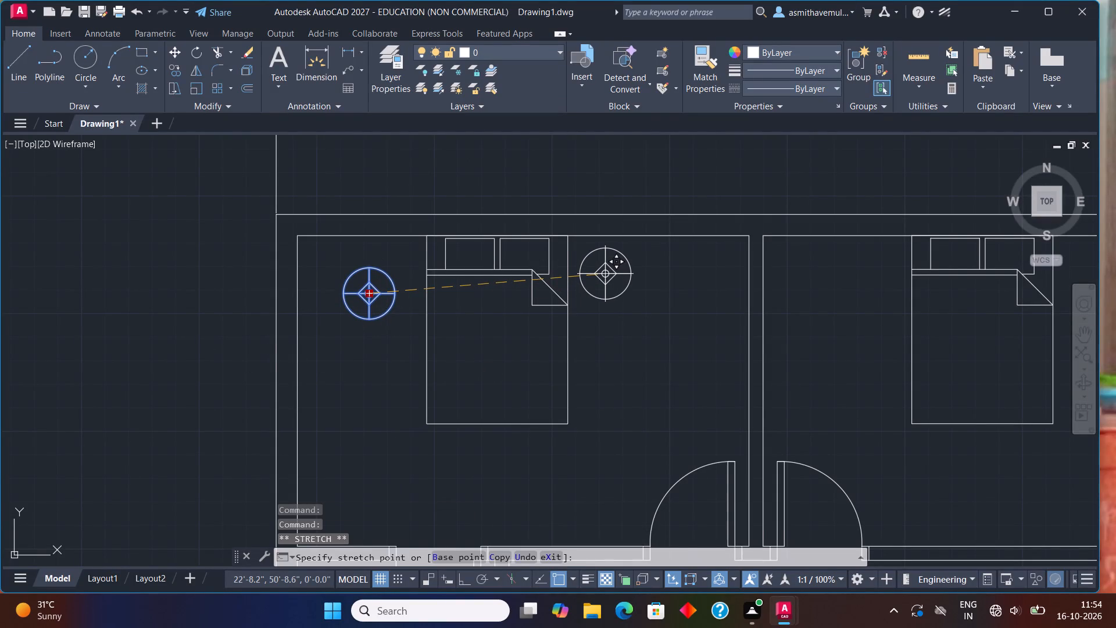
click(605, 272)
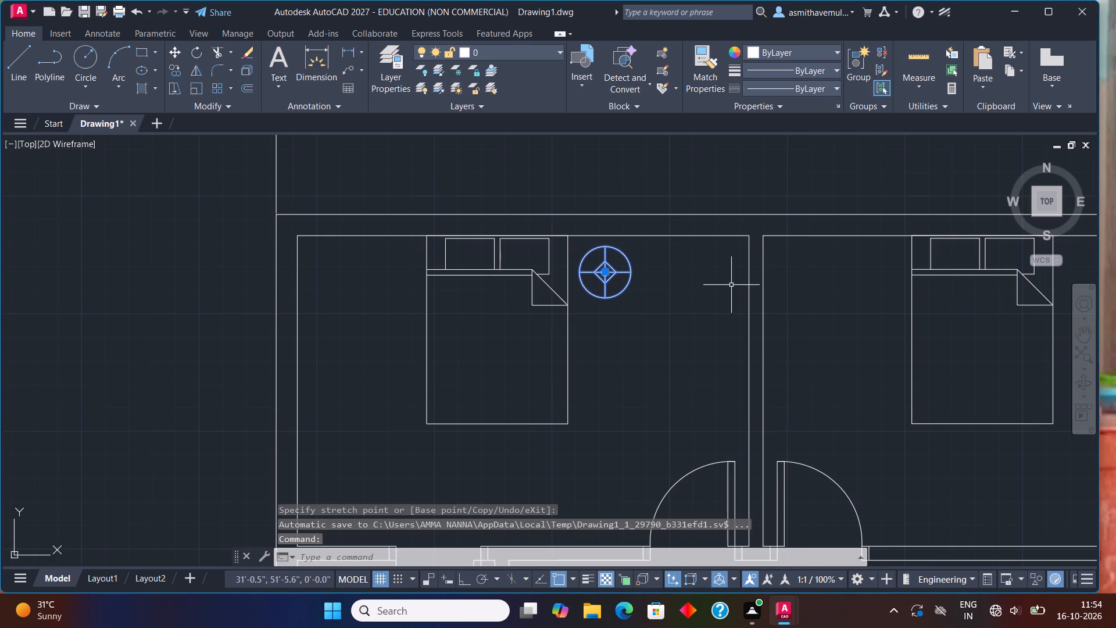
Copy the lamp with ortho on to the west side of the northwest bedroom's bed and to both sides of the northeast bedroom's bed.
text(COPY)
key(Return)
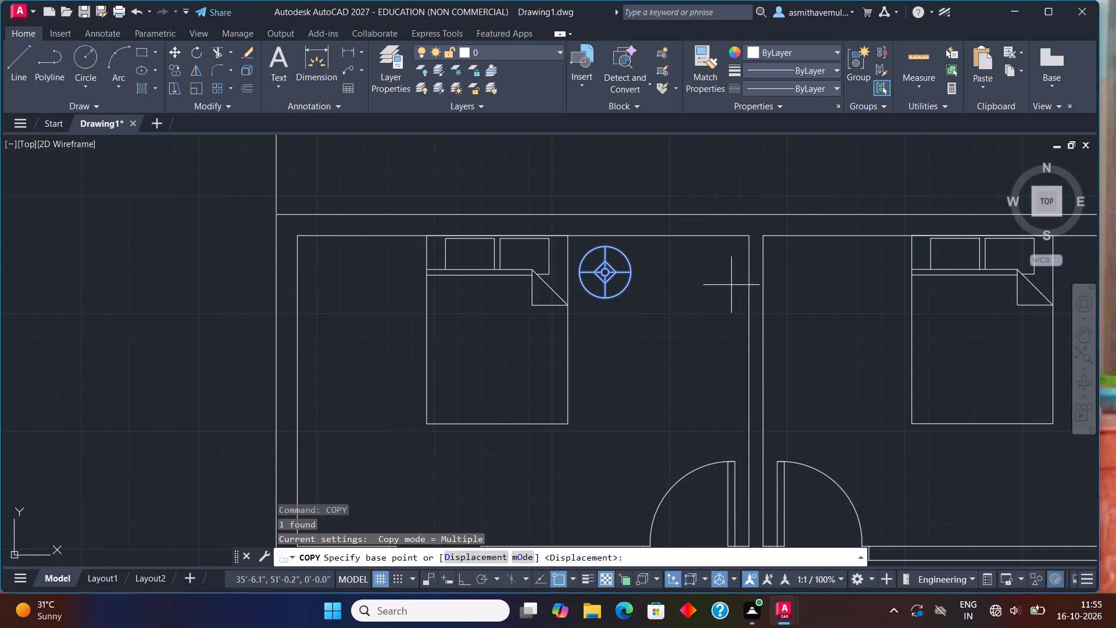
click(600, 273)
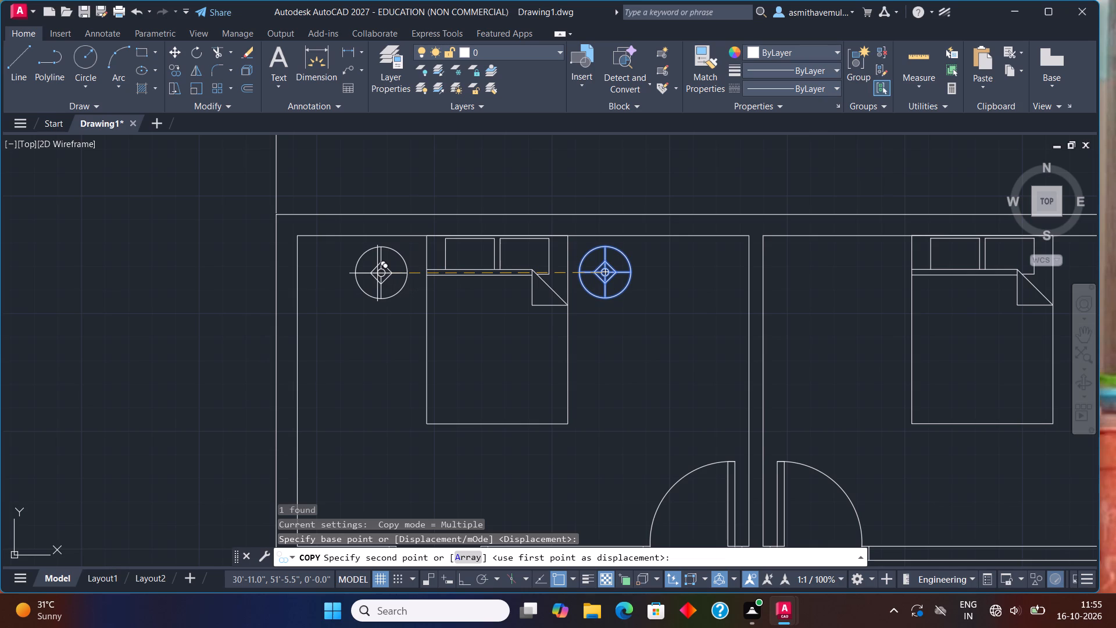
key(F8)
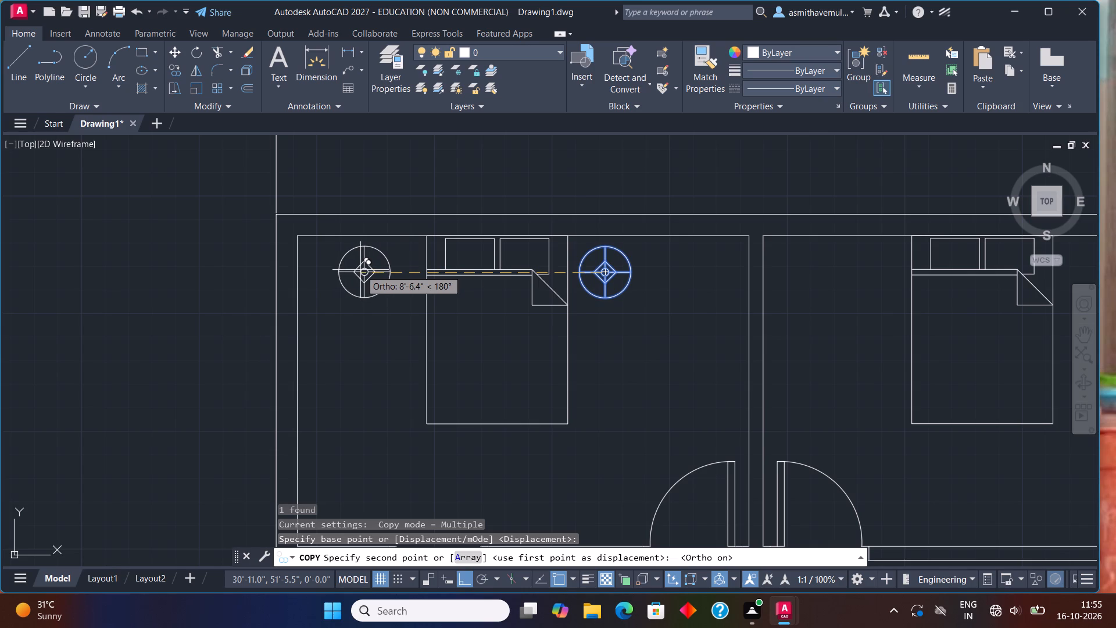
click(359, 269)
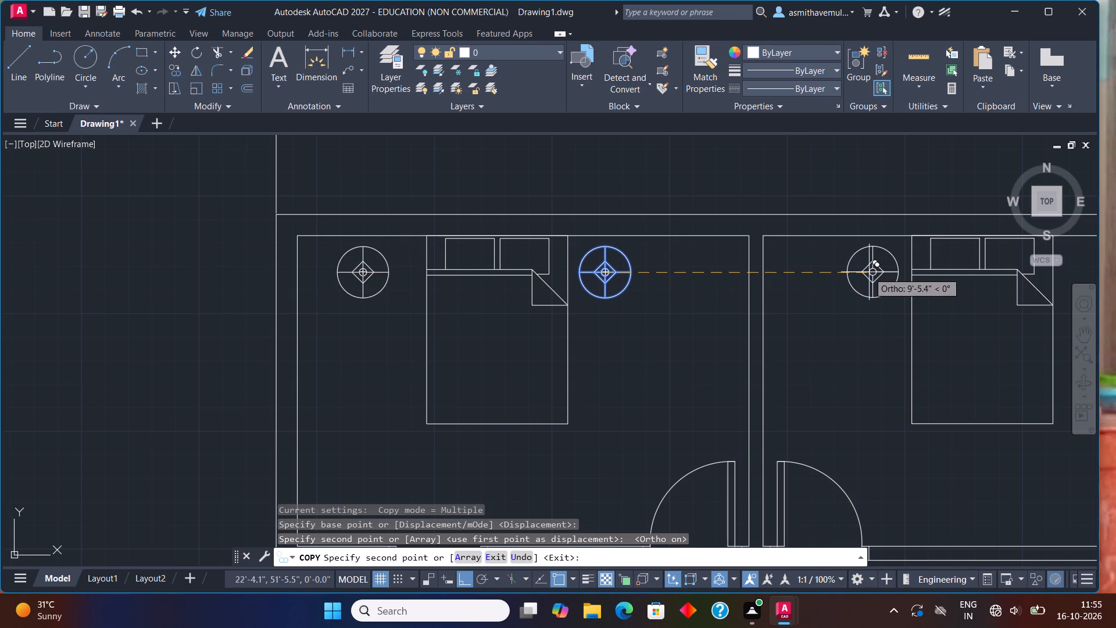
click(868, 272)
scroll(868, 272, down, 2)
middle_drag(864, 272, 643, 272)
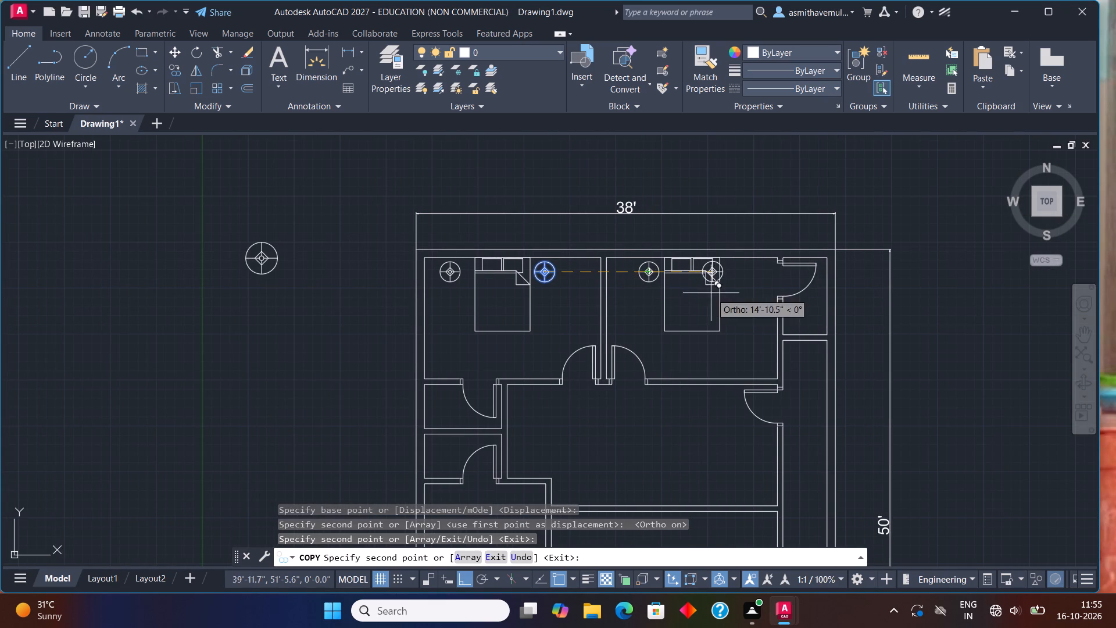
scroll(739, 292, up, 2)
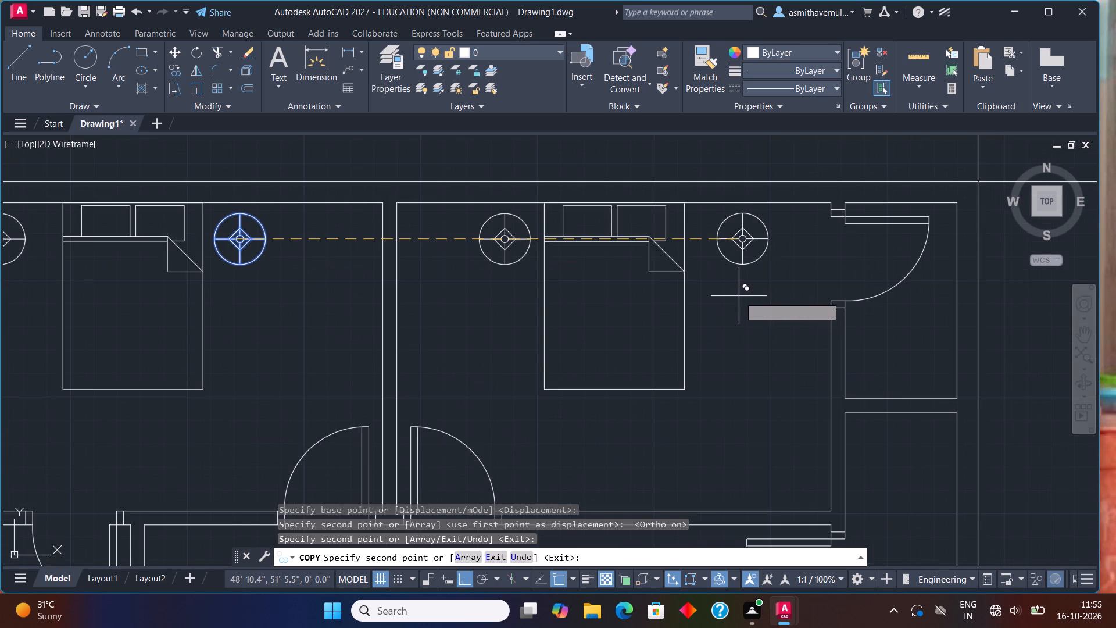
click(738, 296)
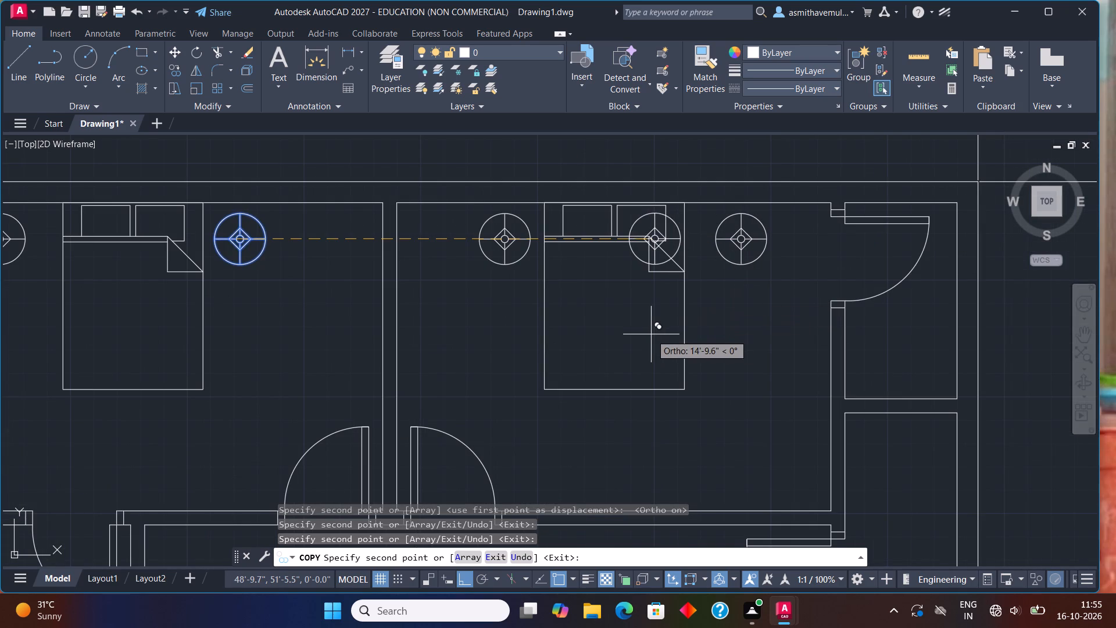
key(Escape)
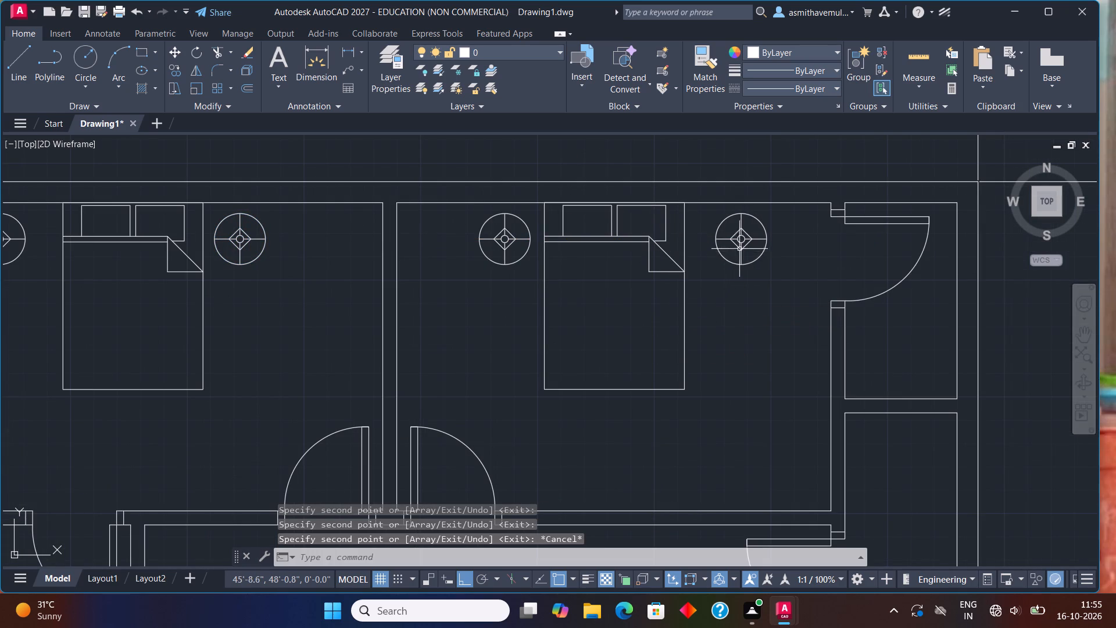
Move the lamp east of the northeast bedroom's bed slightly west, closer to the bed, with ortho on.
click(741, 247)
key(m)
key(Return)
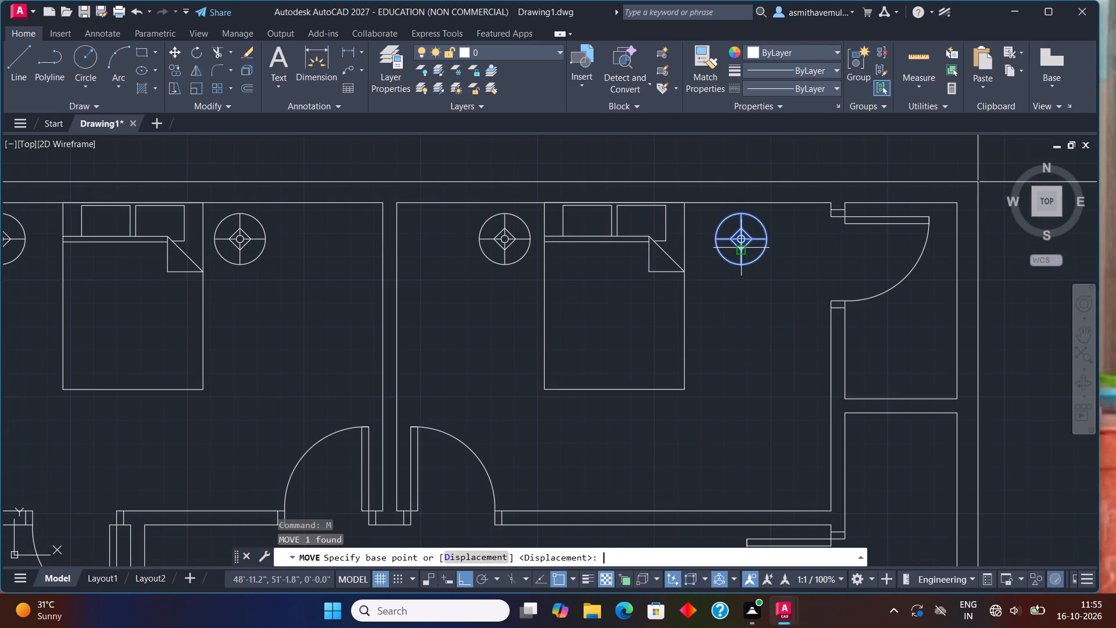
click(742, 232)
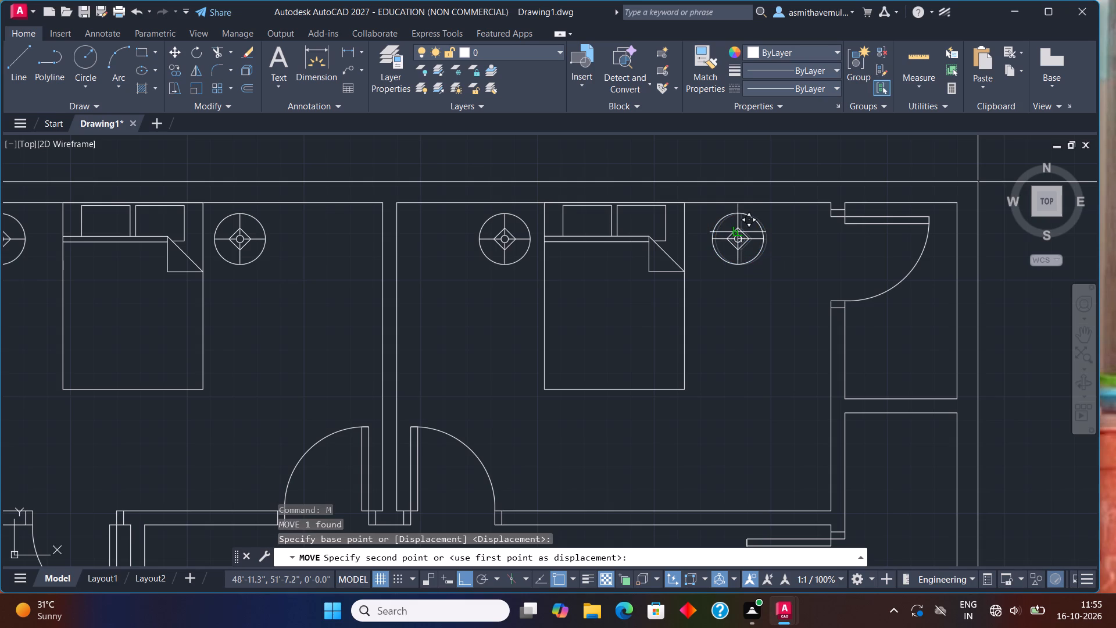
scroll(737, 232, up, 2)
click(696, 238)
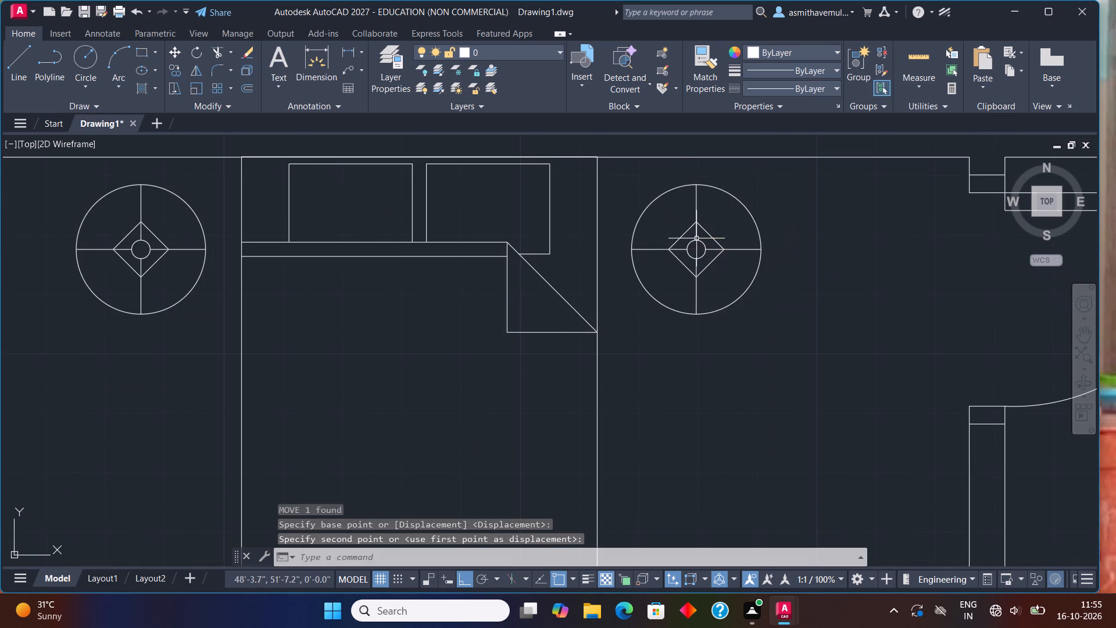
key(Escape)
Move the toilet block with ortho on from the spare furniture blocks to the open area just west of the plan.
scroll(571, 344, down, 4)
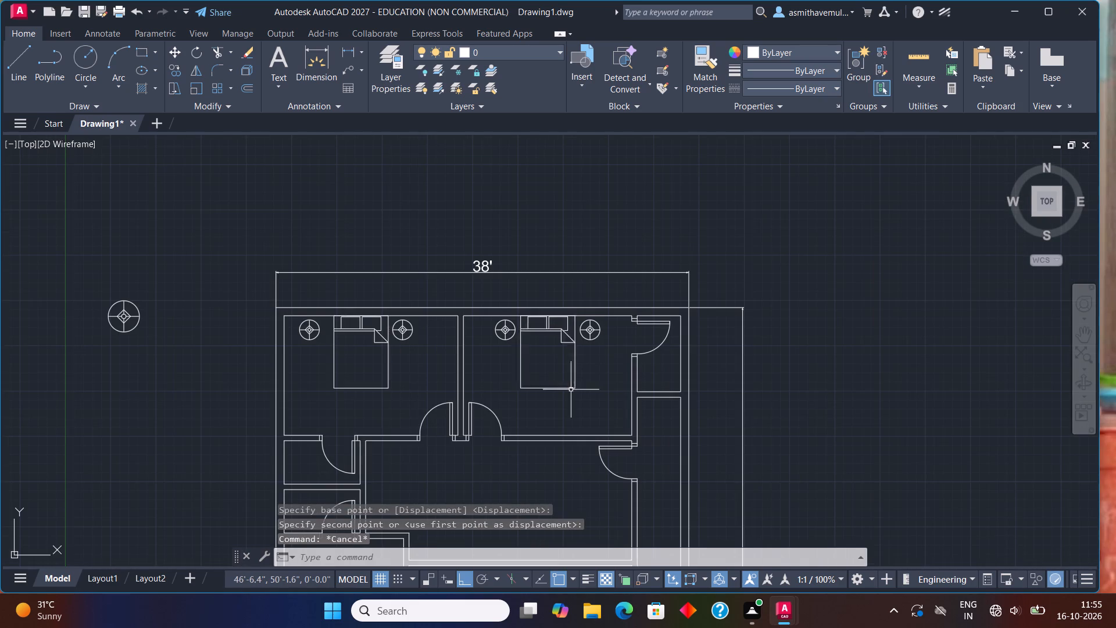
middle_drag(571, 389, 648, 324)
scroll(648, 323, down, 2)
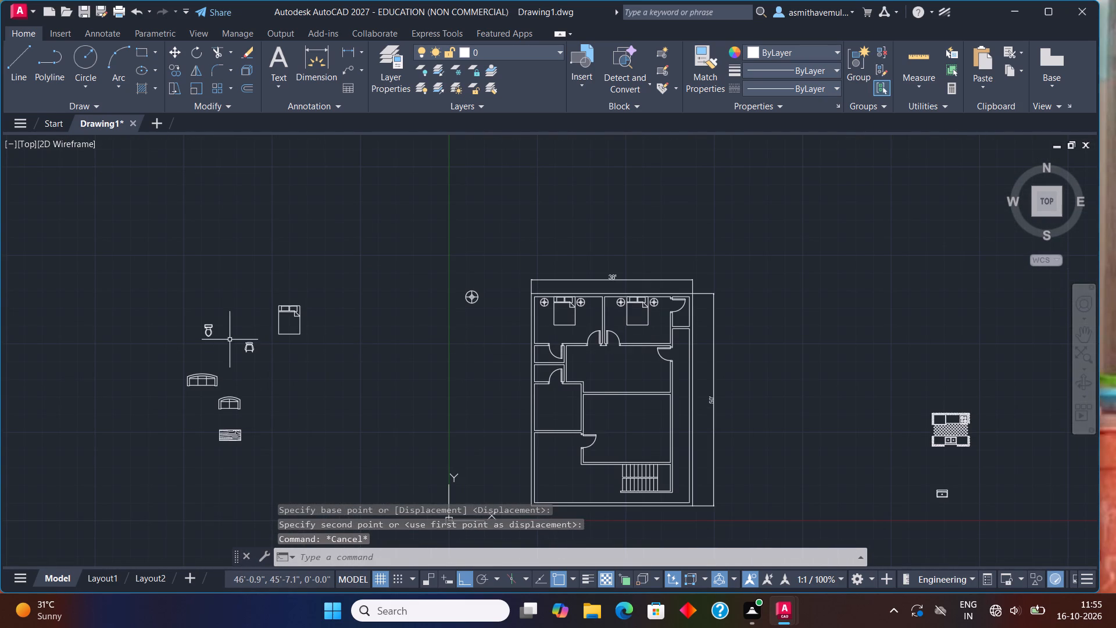
click(209, 329)
key(m)
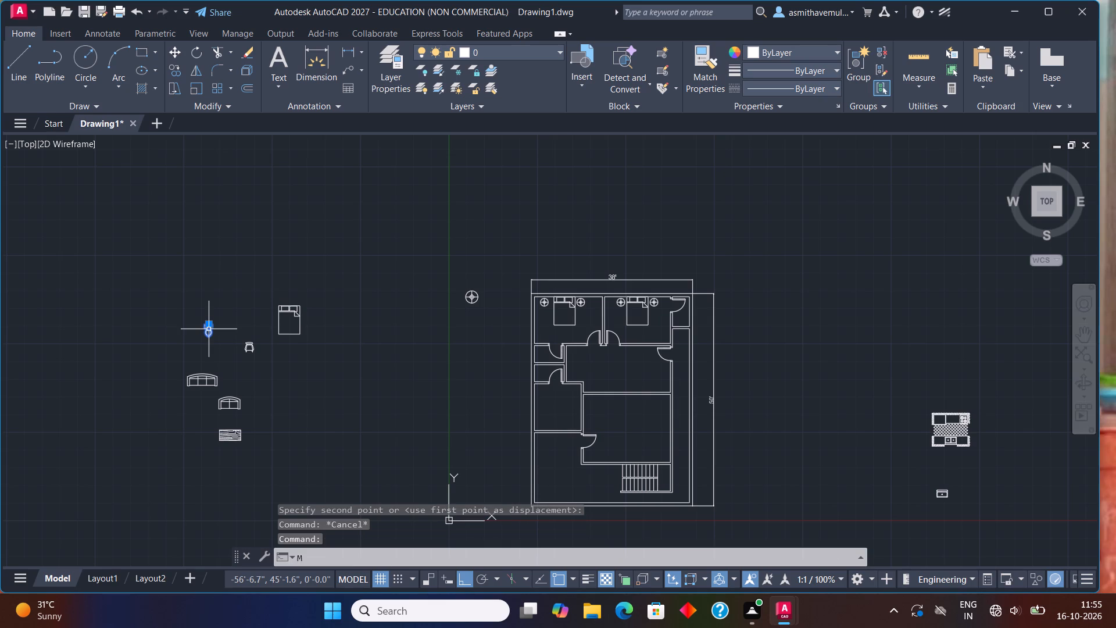
key(Return)
click(209, 329)
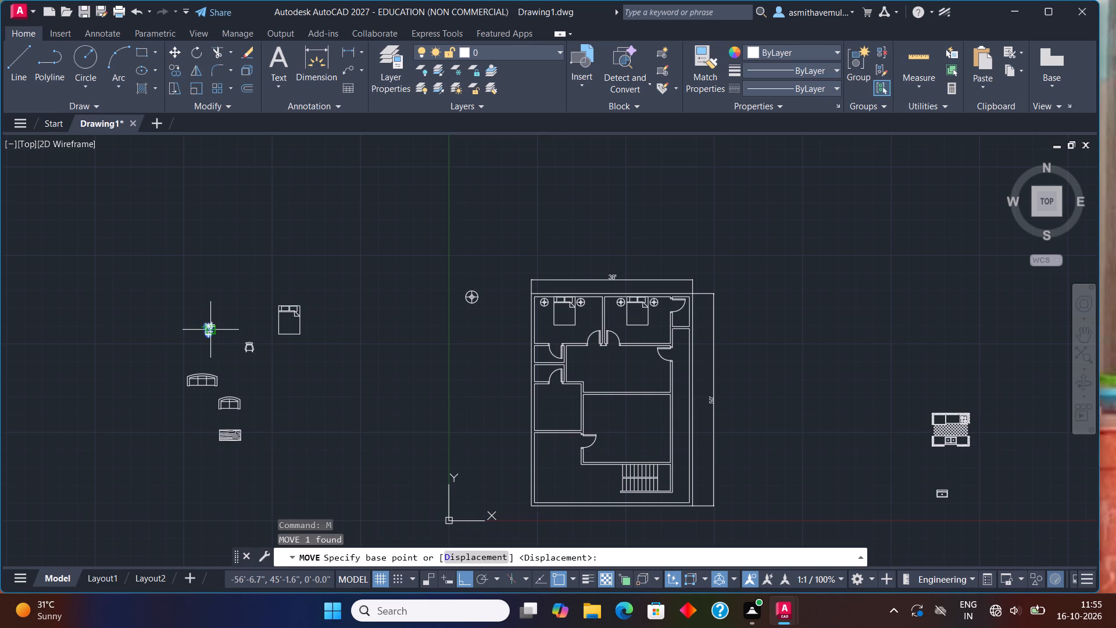
click(212, 330)
click(483, 367)
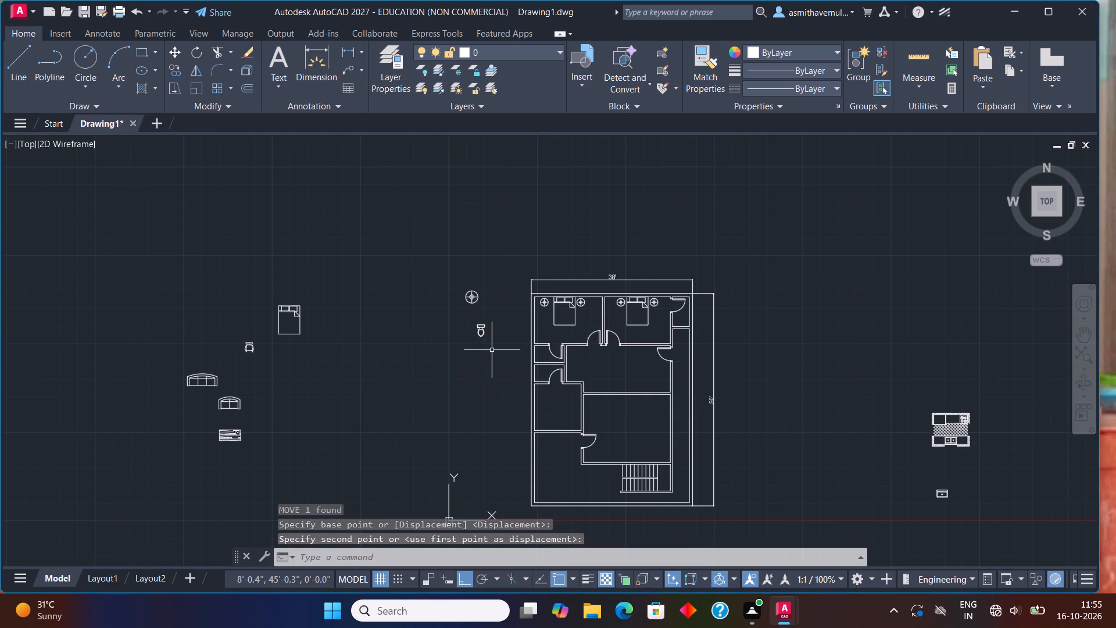
Rotate the toilet block 90° counterclockwise about the middle of its tank's back edge so the bowl points east.
scroll(493, 348, up, 3)
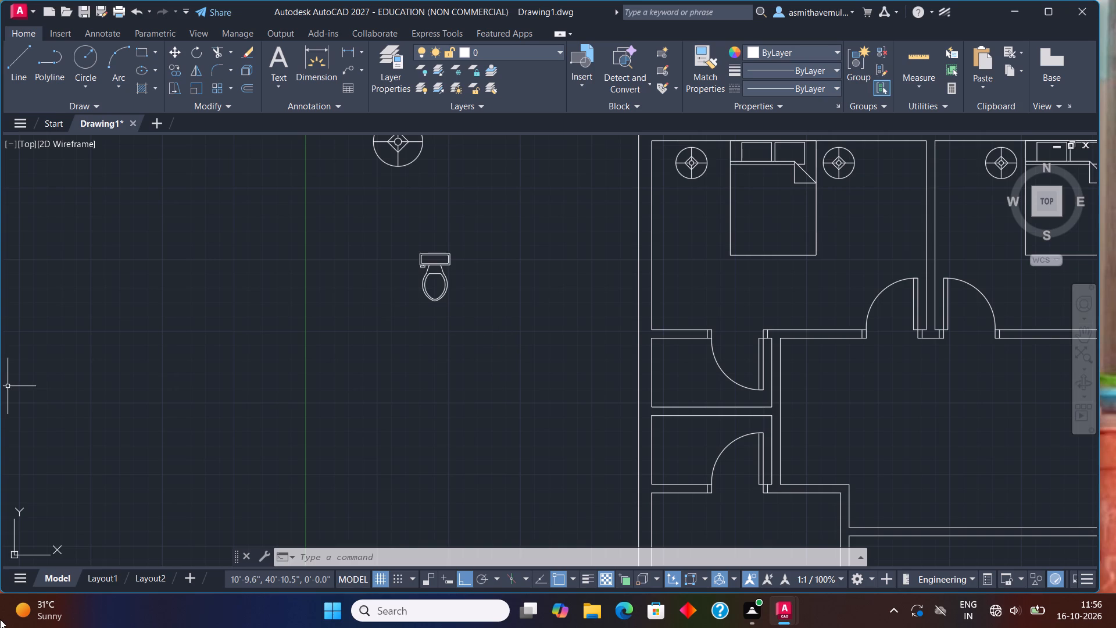
click(444, 276)
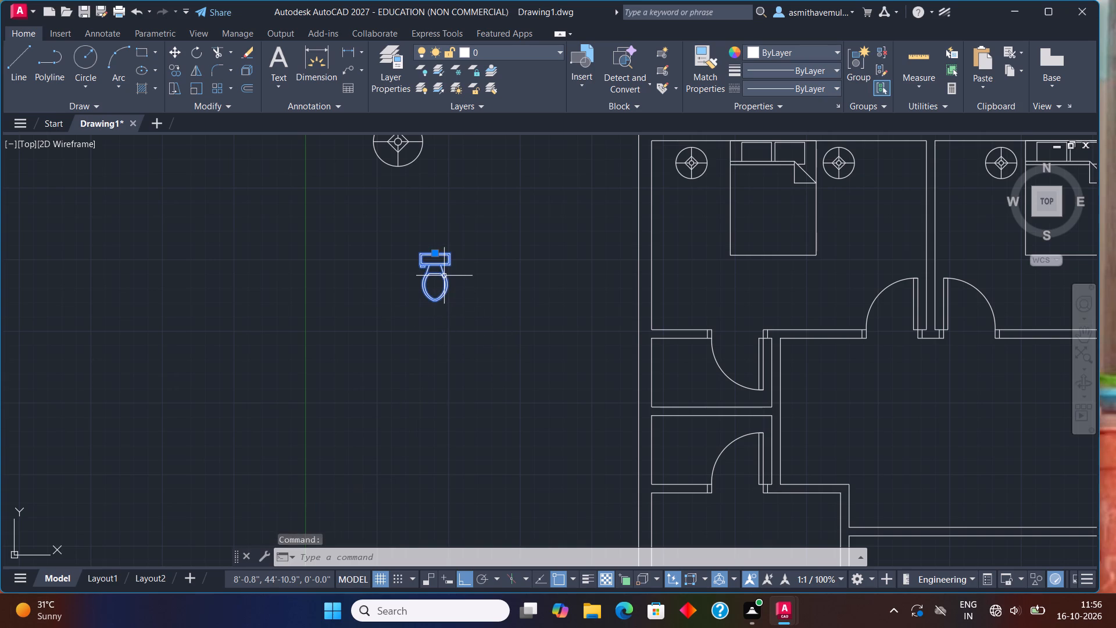
text(RO)
key(Return)
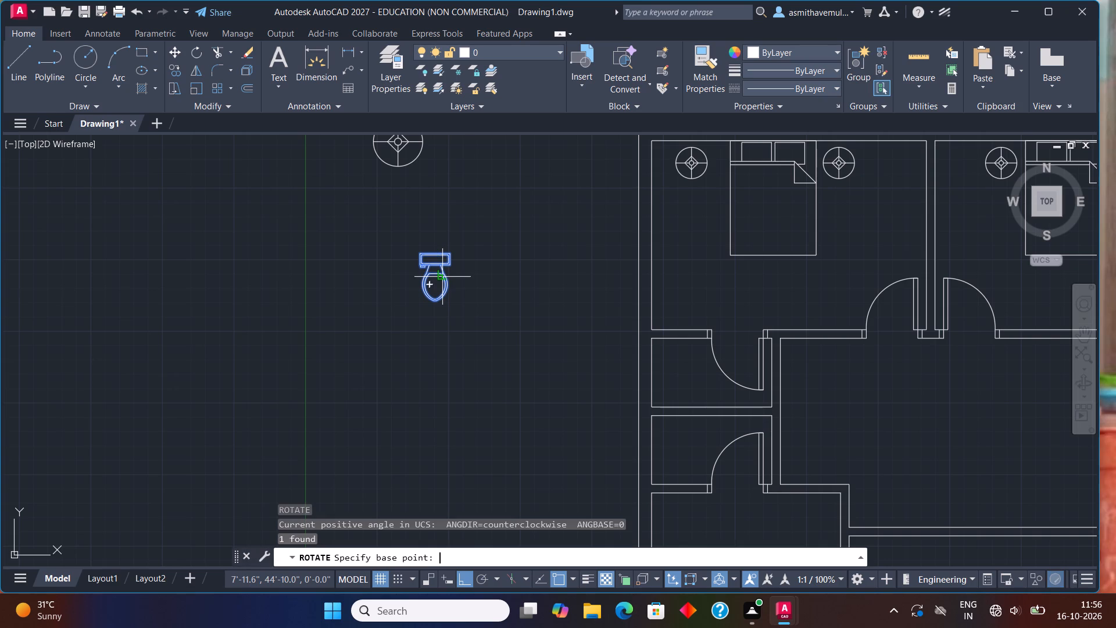
click(432, 252)
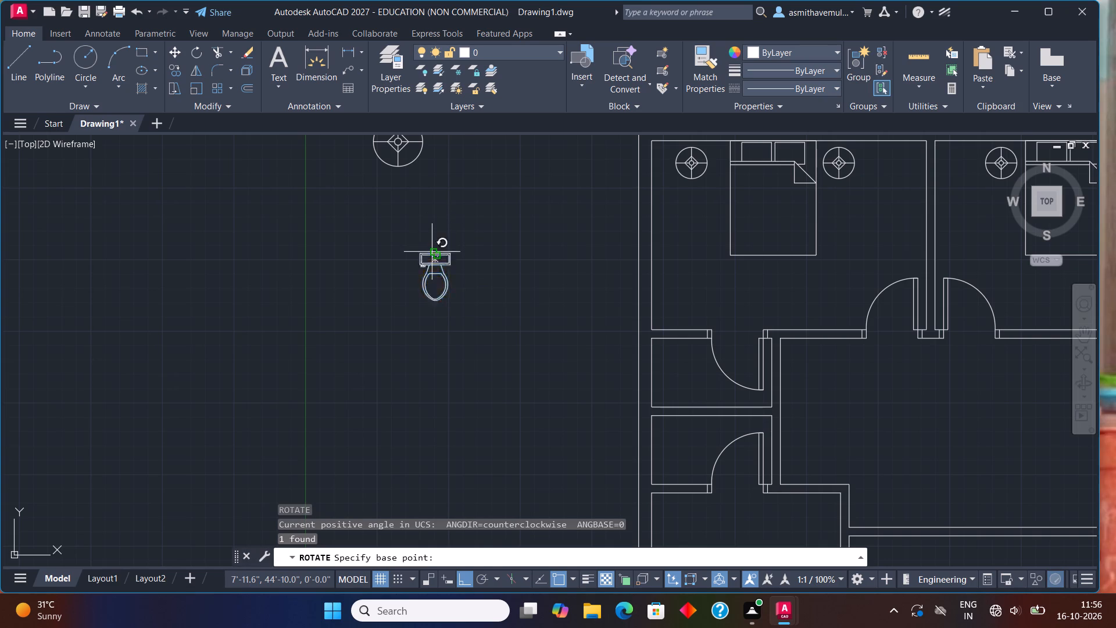
click(418, 213)
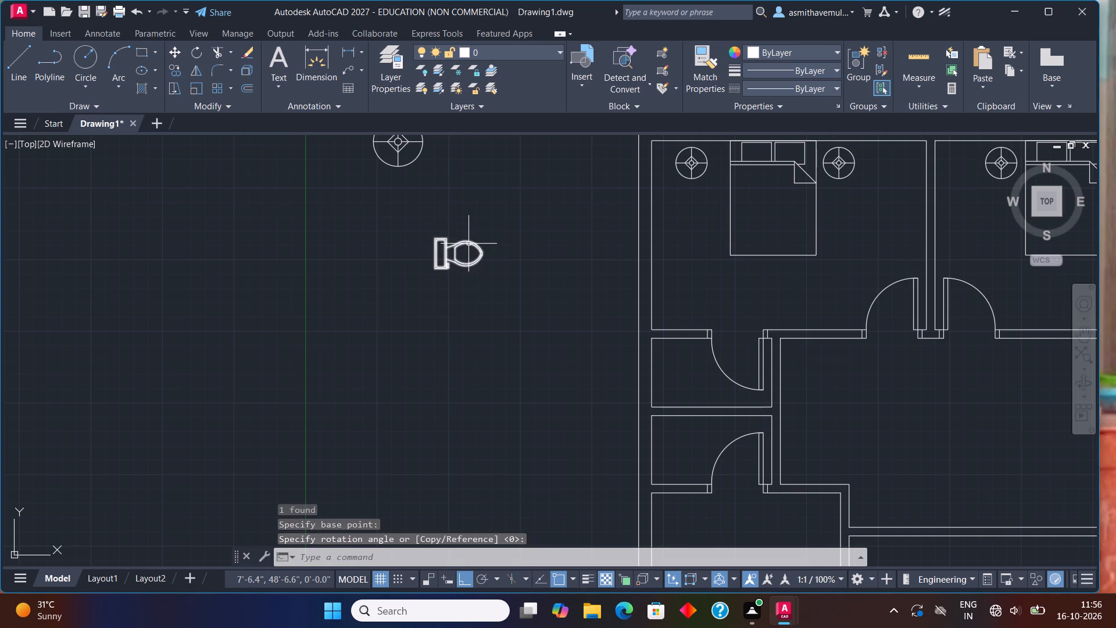
With ortho off, copy the rotated toilet into both western bathrooms, its tank's back edge against each west wall.
click(464, 242)
text(COPY)
key(Return)
key(F8)
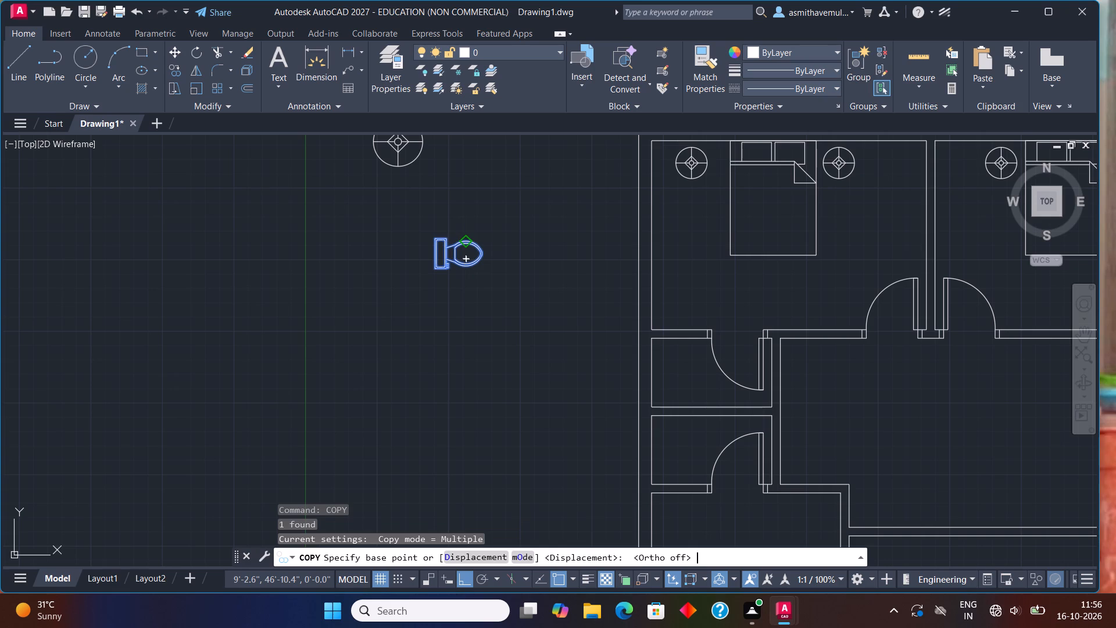
click(433, 254)
scroll(658, 371, up, 1)
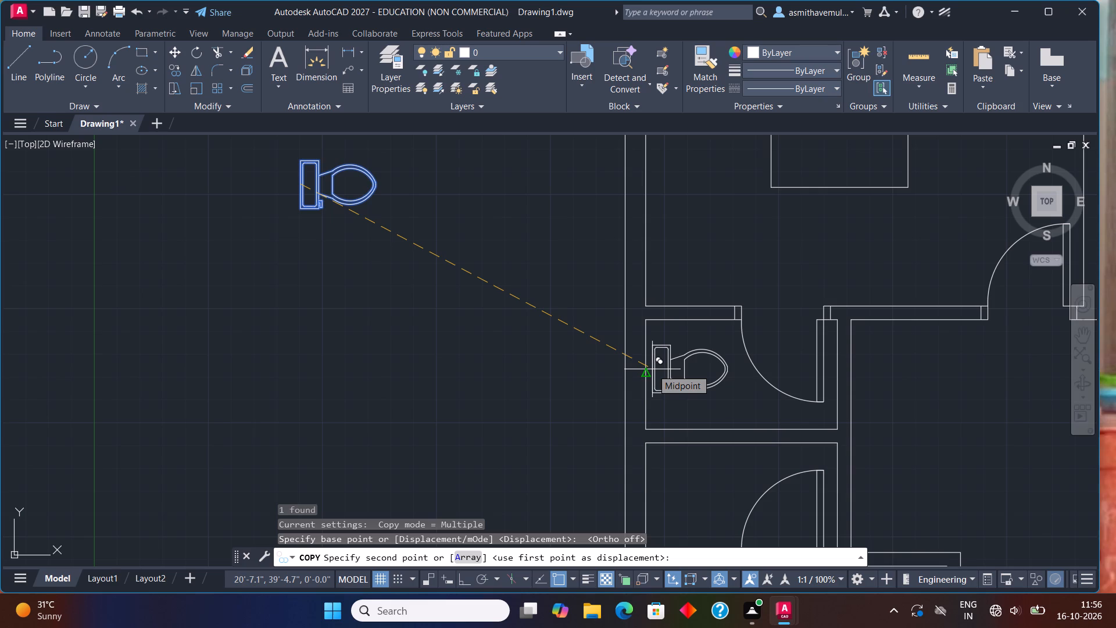
scroll(652, 369, up, 3)
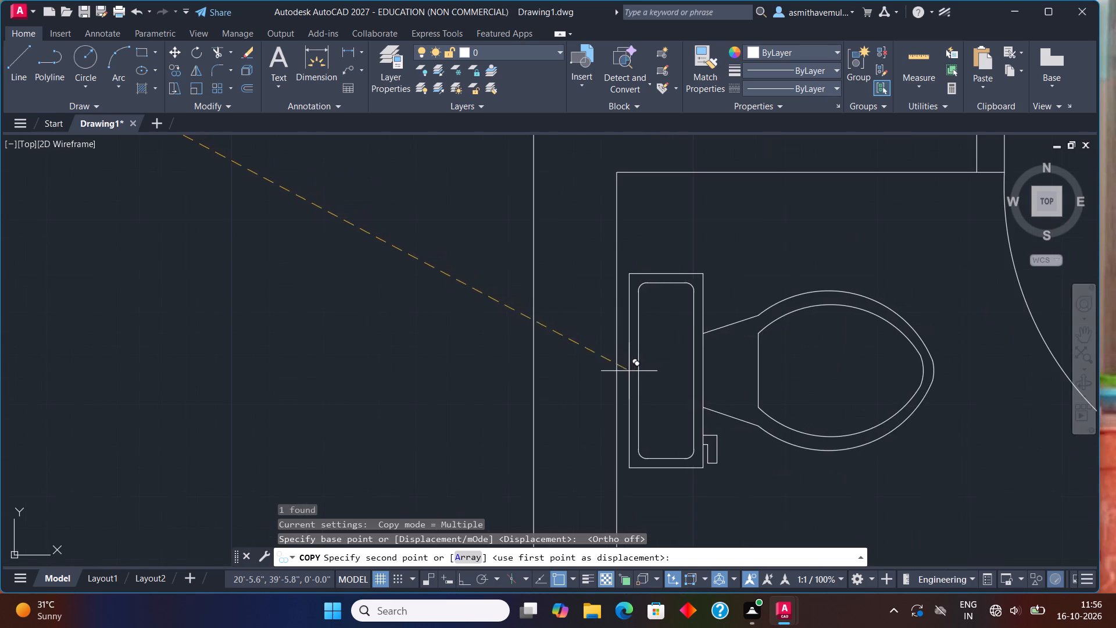
click(616, 348)
scroll(711, 340, down, 4)
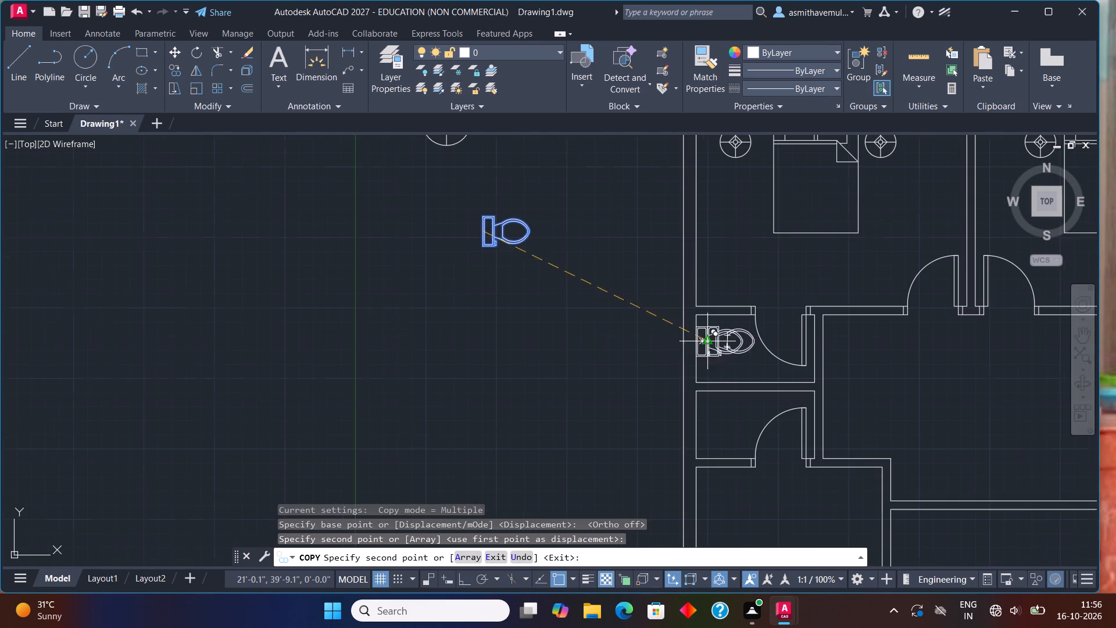
middle_drag(687, 377, 648, 217)
scroll(673, 259, up, 2)
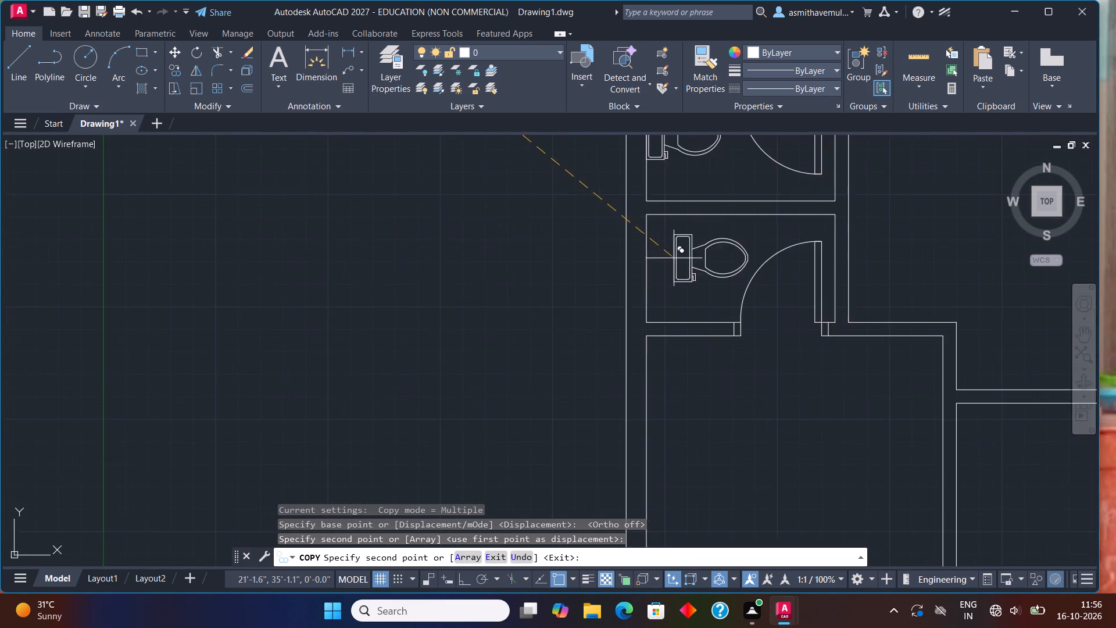
scroll(674, 258, up, 1)
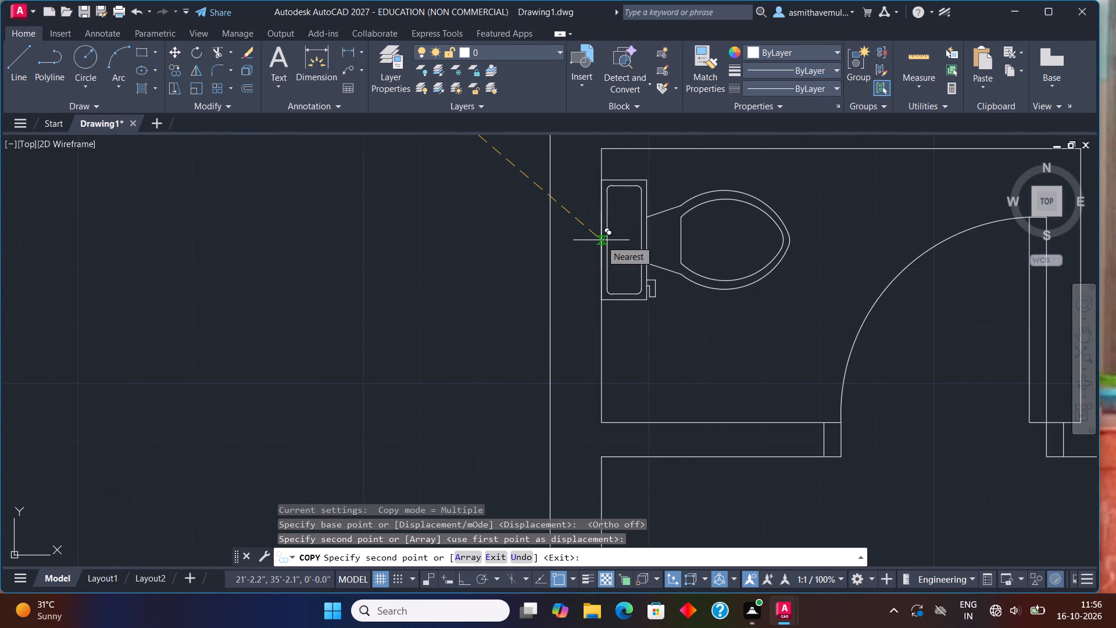
click(601, 240)
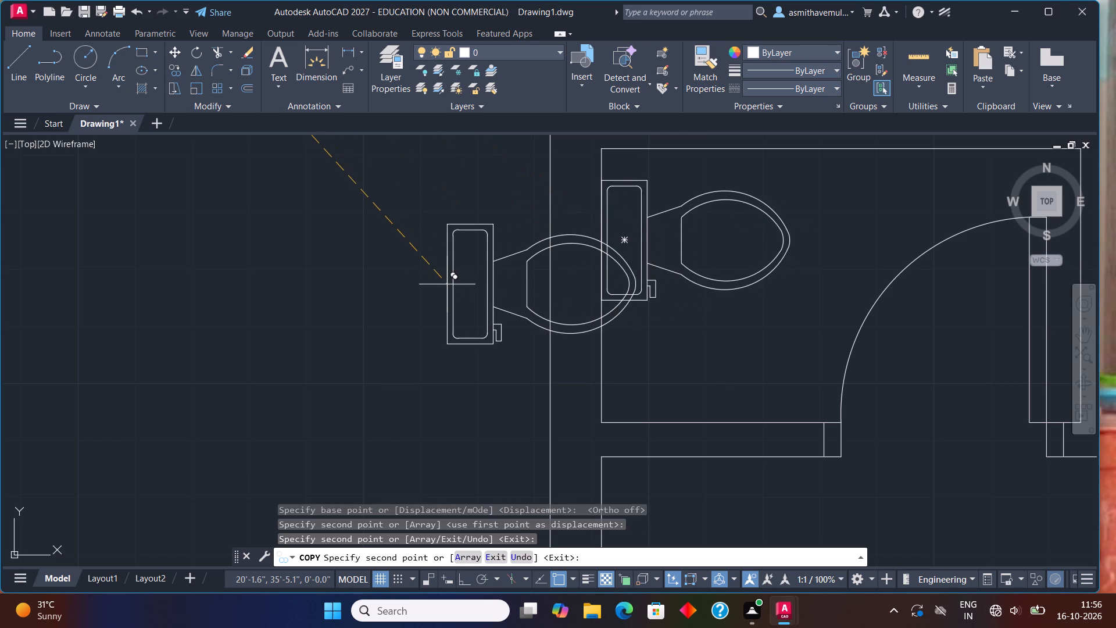
key(Escape)
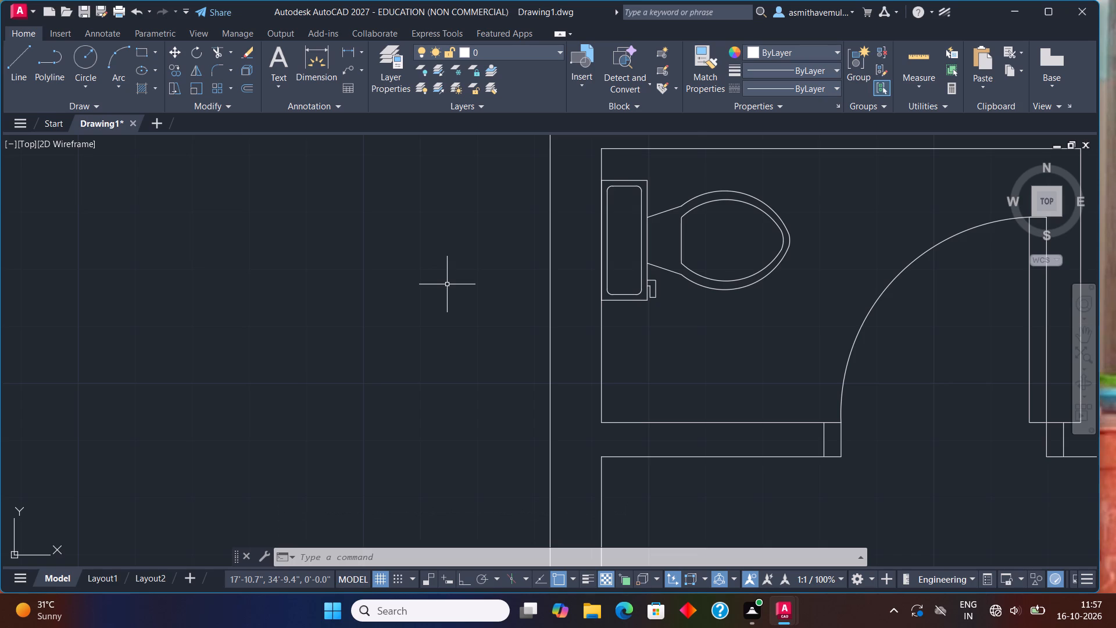
Move the spare bed to the open area just west of the plan, near the empty room south of the bathrooms.
scroll(411, 308, down, 1)
scroll(523, 323, down, 1)
scroll(604, 399, down, 1)
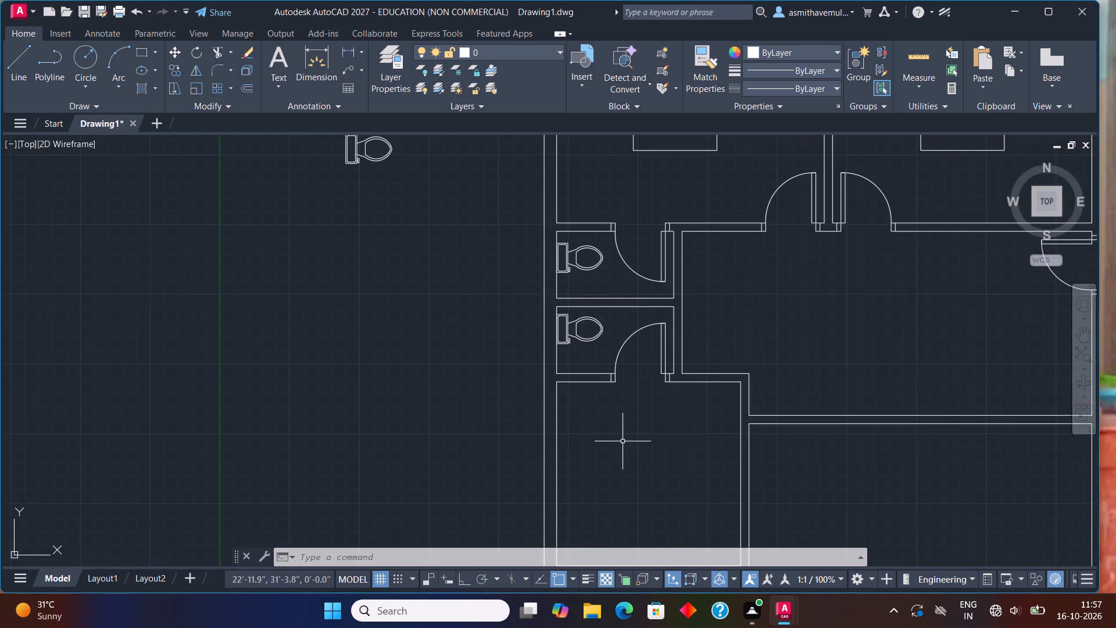
middle_drag(623, 447, 541, 392)
scroll(539, 390, down, 2)
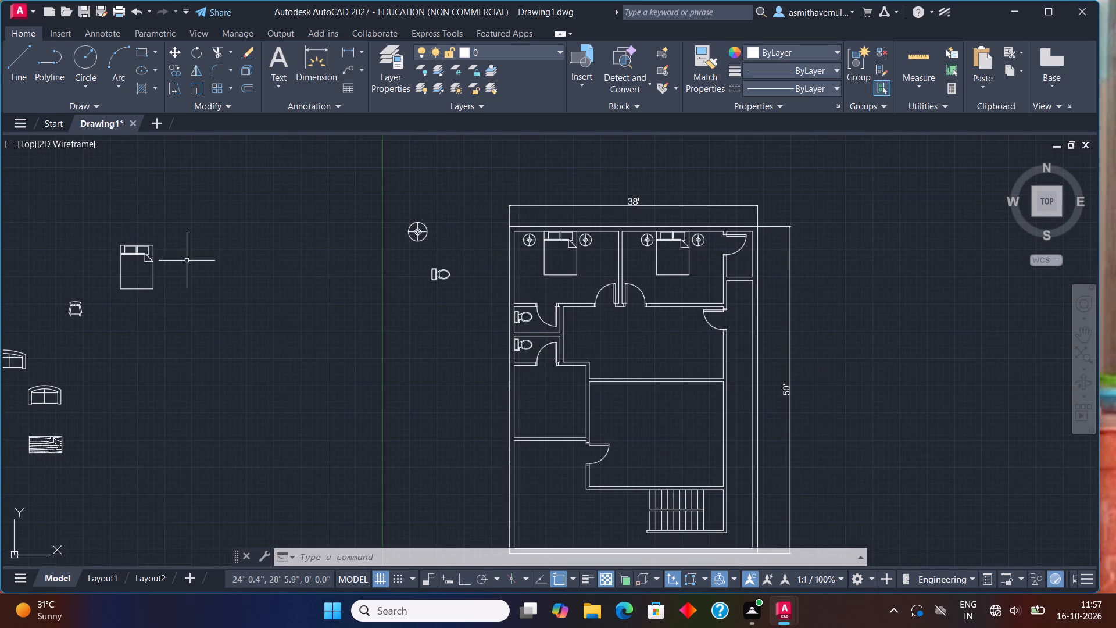
click(152, 259)
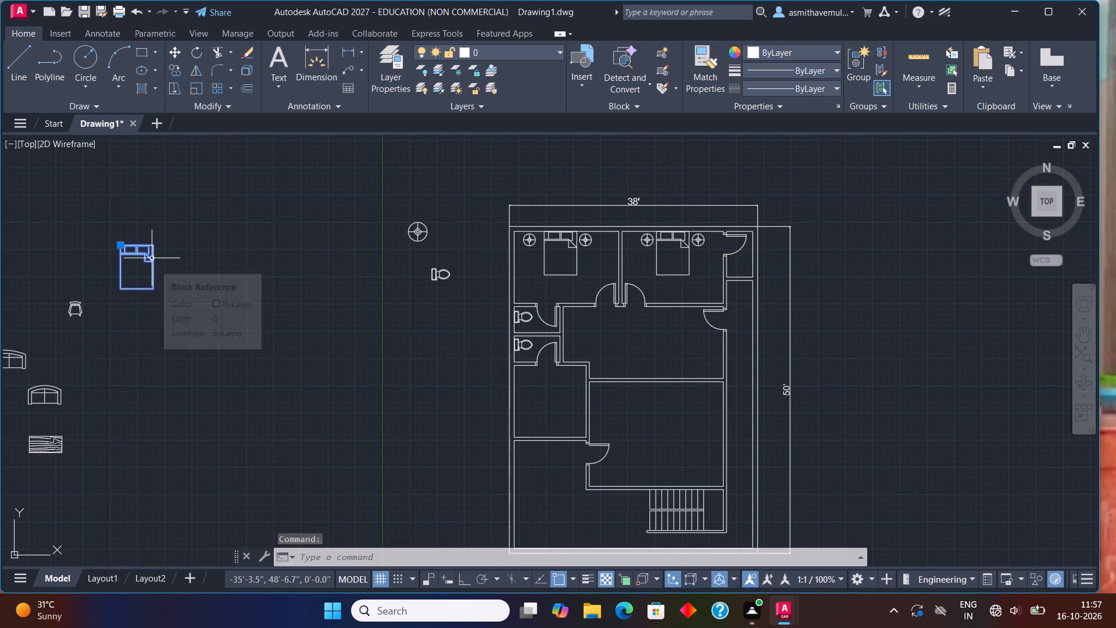
key(m)
key(Return)
click(152, 258)
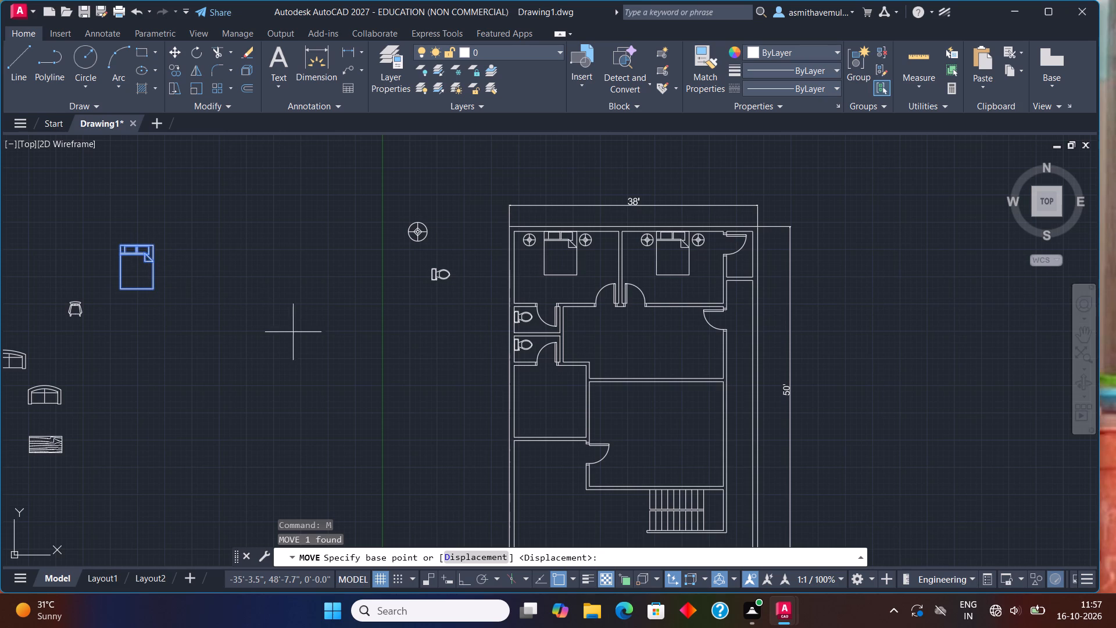
click(139, 248)
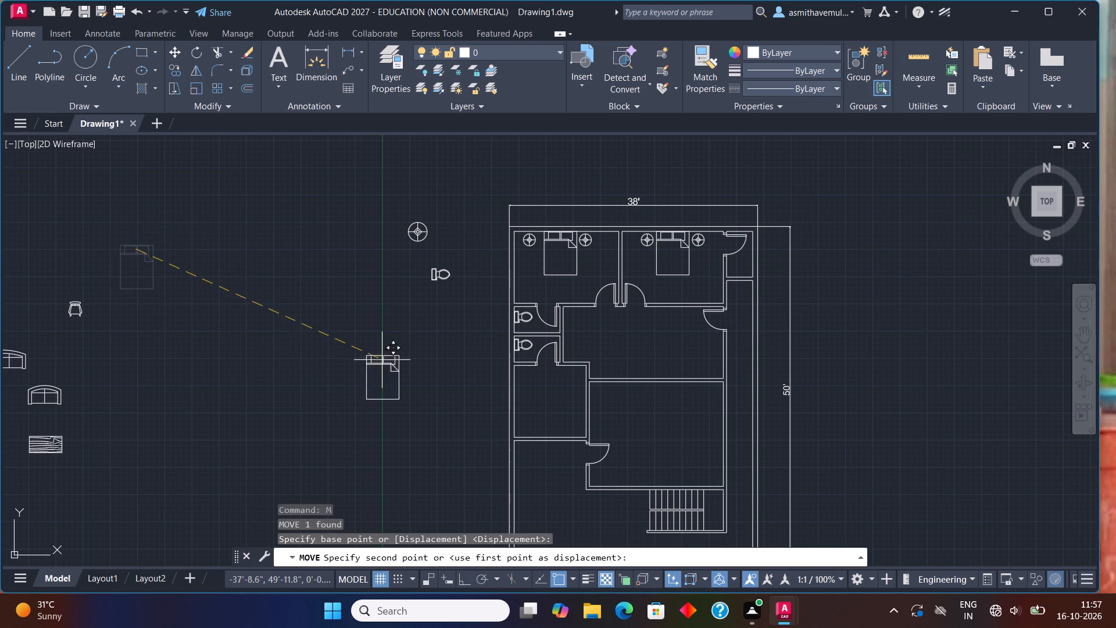
scroll(414, 366, up, 1)
click(470, 398)
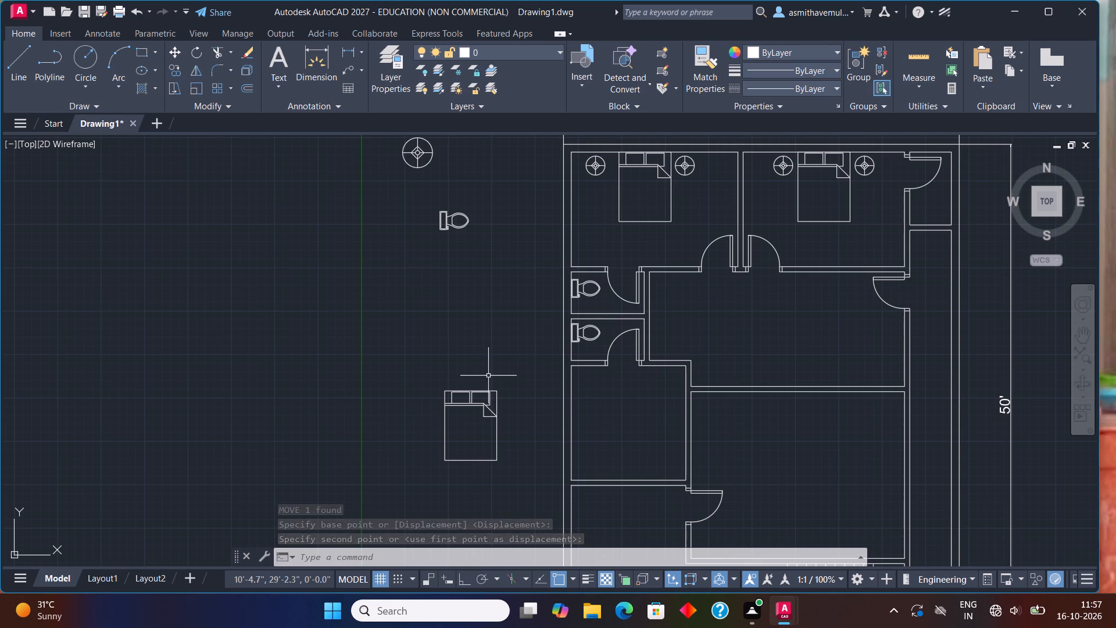
Rotate the spare bed 180° with ortho on about its pillow-end corner so the pillows point south.
click(483, 395)
click(483, 391)
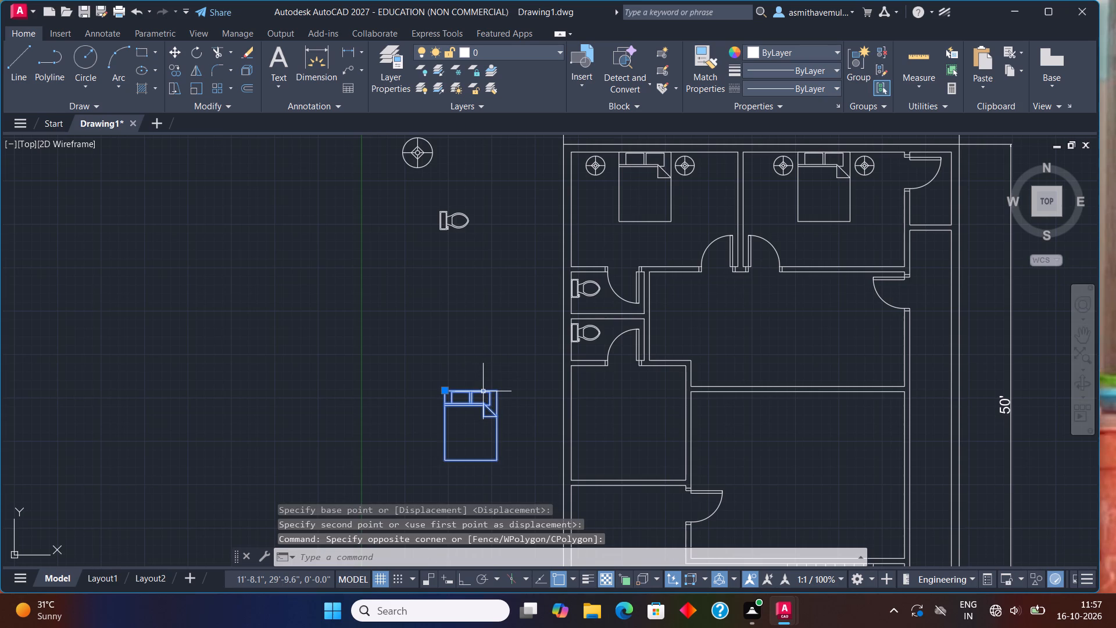
text(RO)
key(Return)
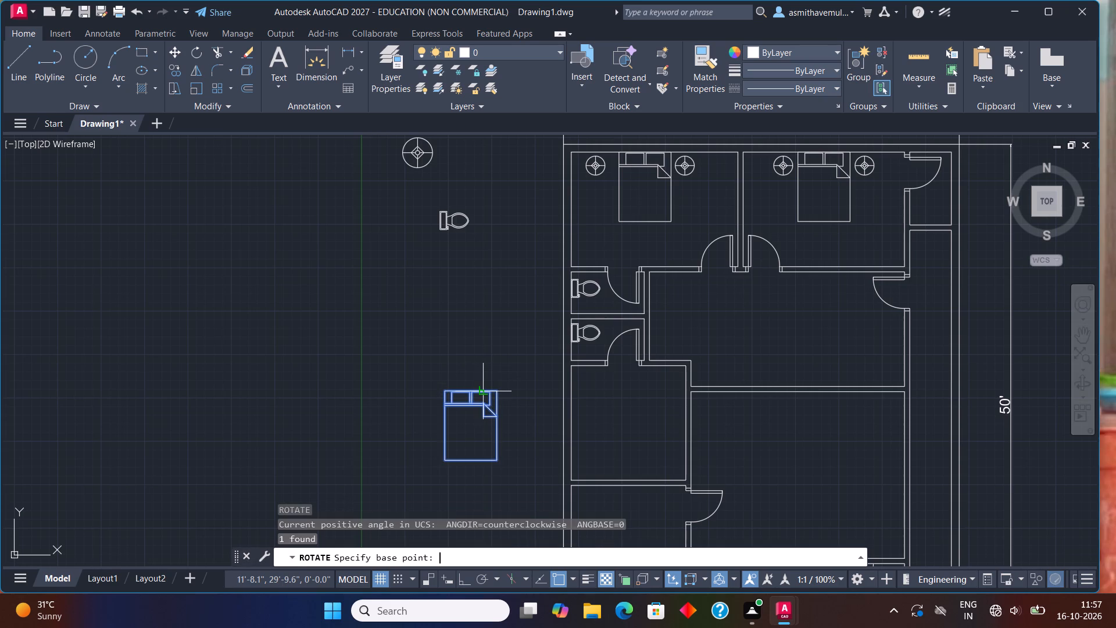
click(483, 391)
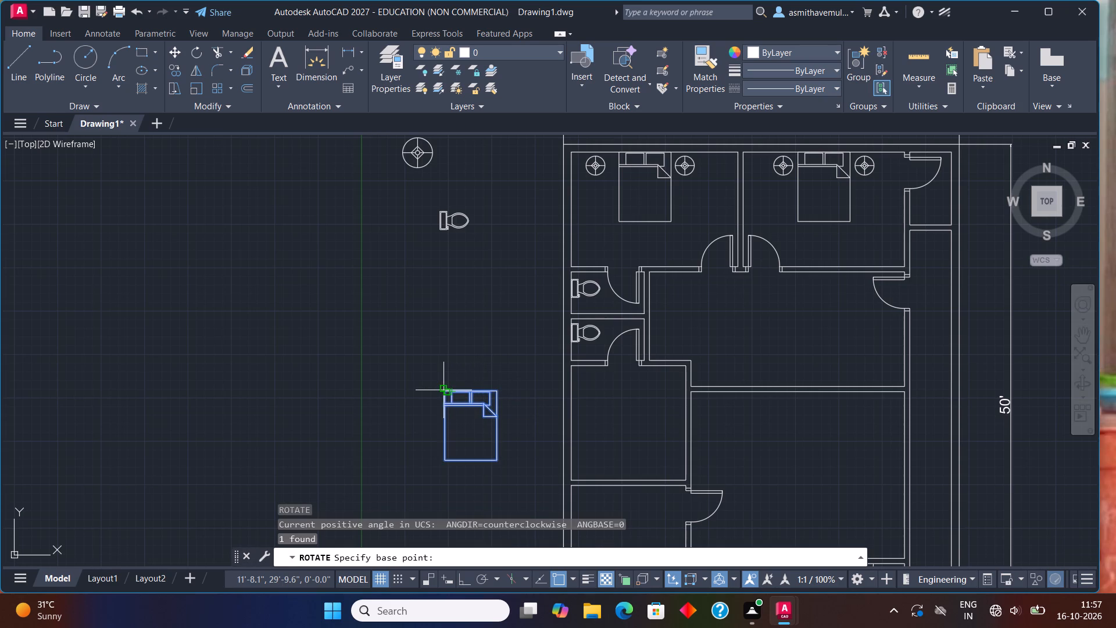
click(443, 390)
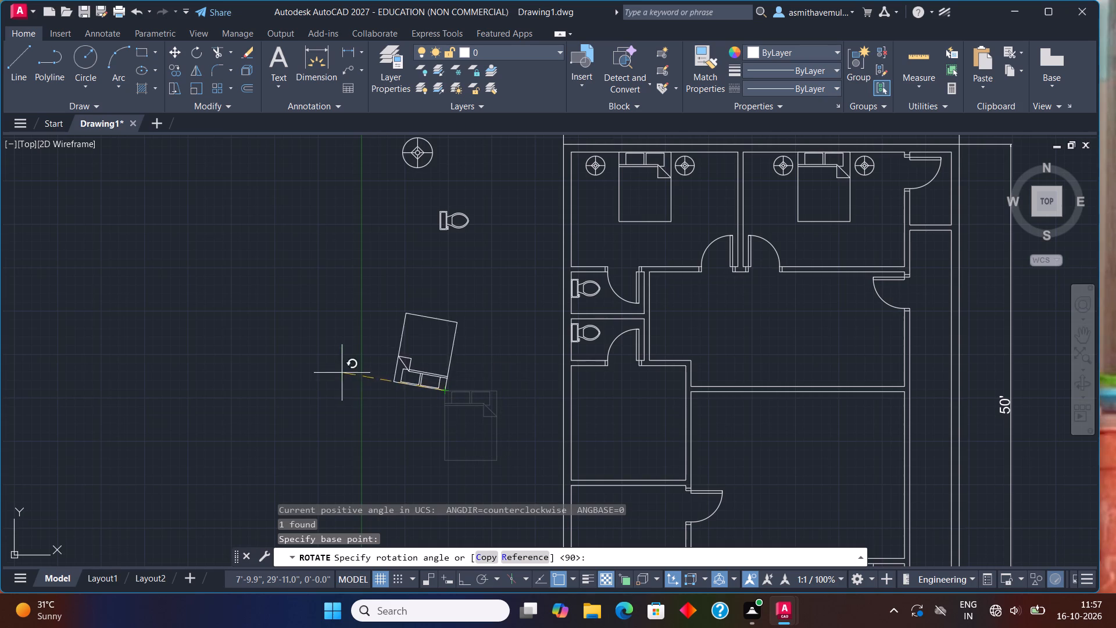
key(F8)
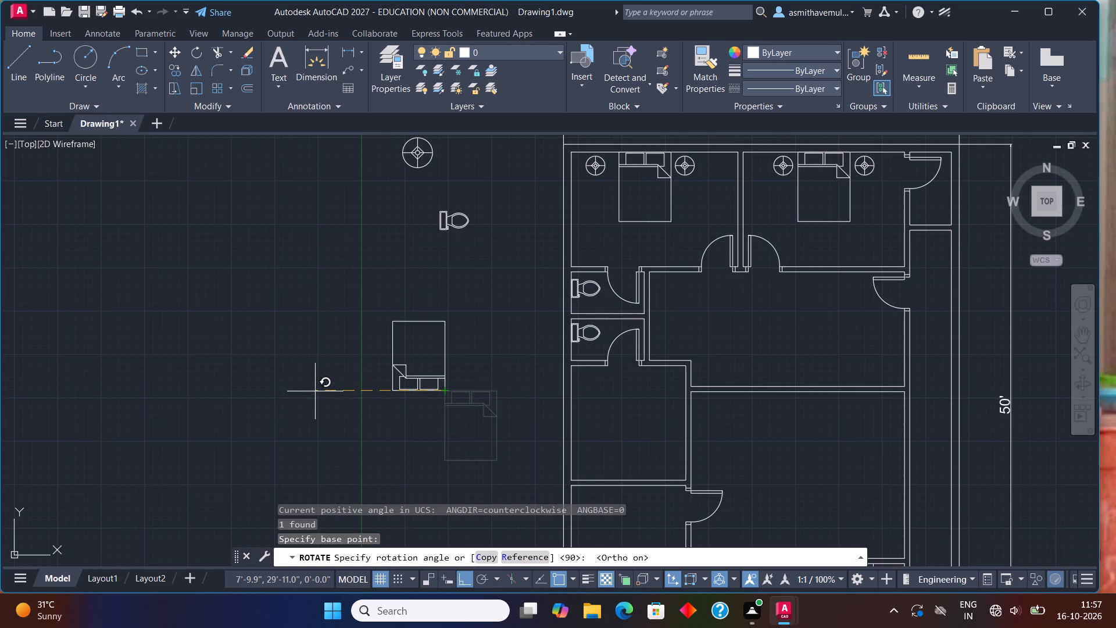
click(411, 394)
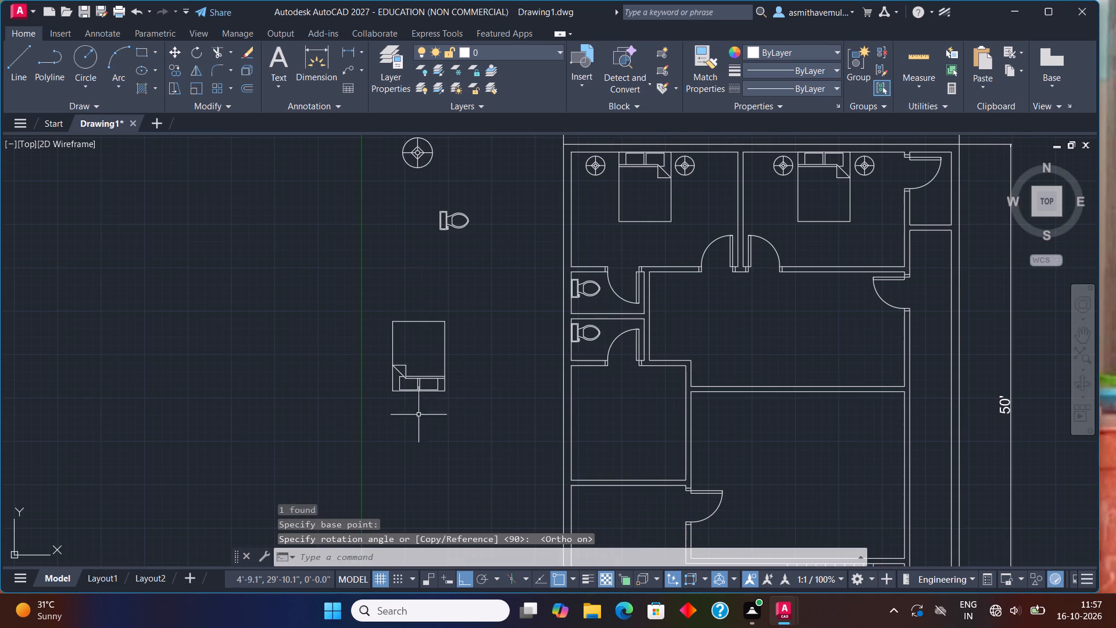
With ortho off, move the rotated bed into the room south of the bathrooms, centring its pillow end against the south wall.
click(437, 389)
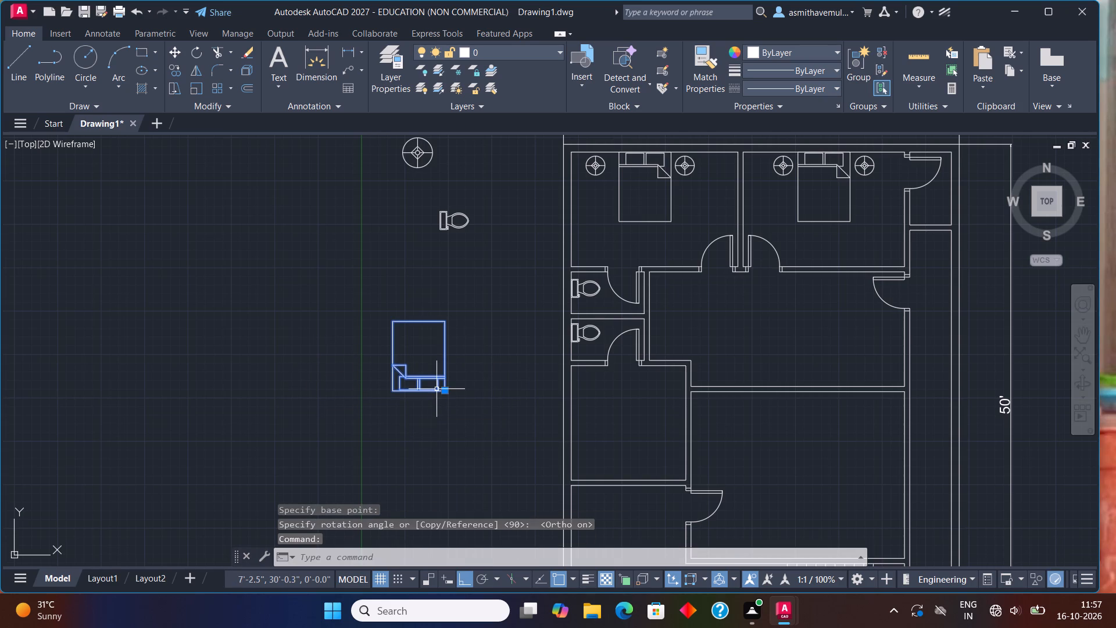
key(m)
key(Return)
key(F8)
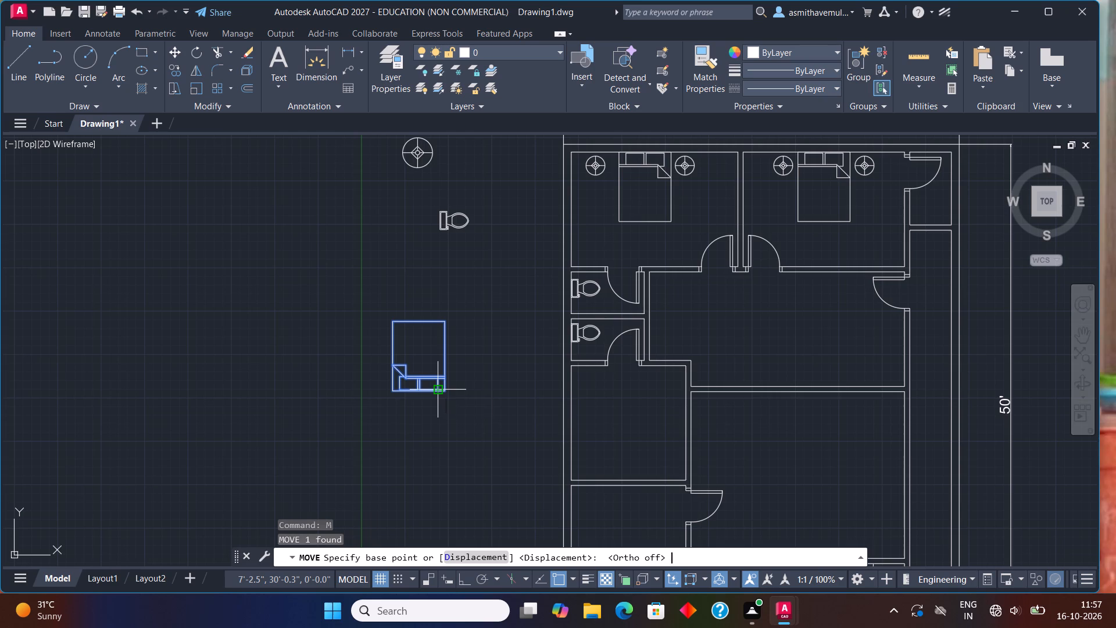
click(419, 393)
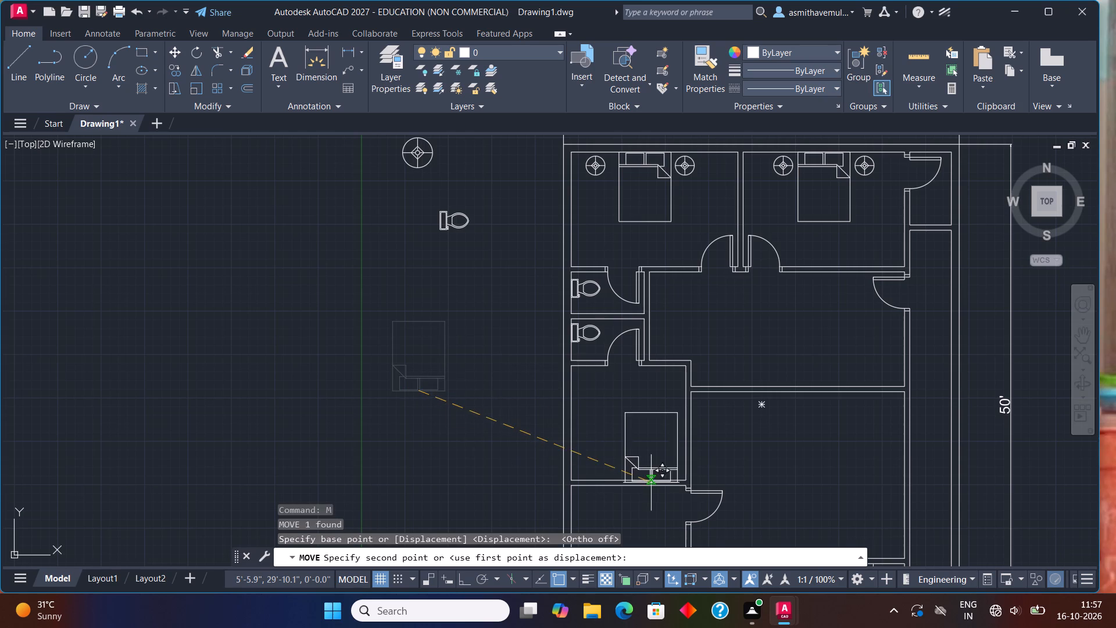
scroll(632, 477, up, 4)
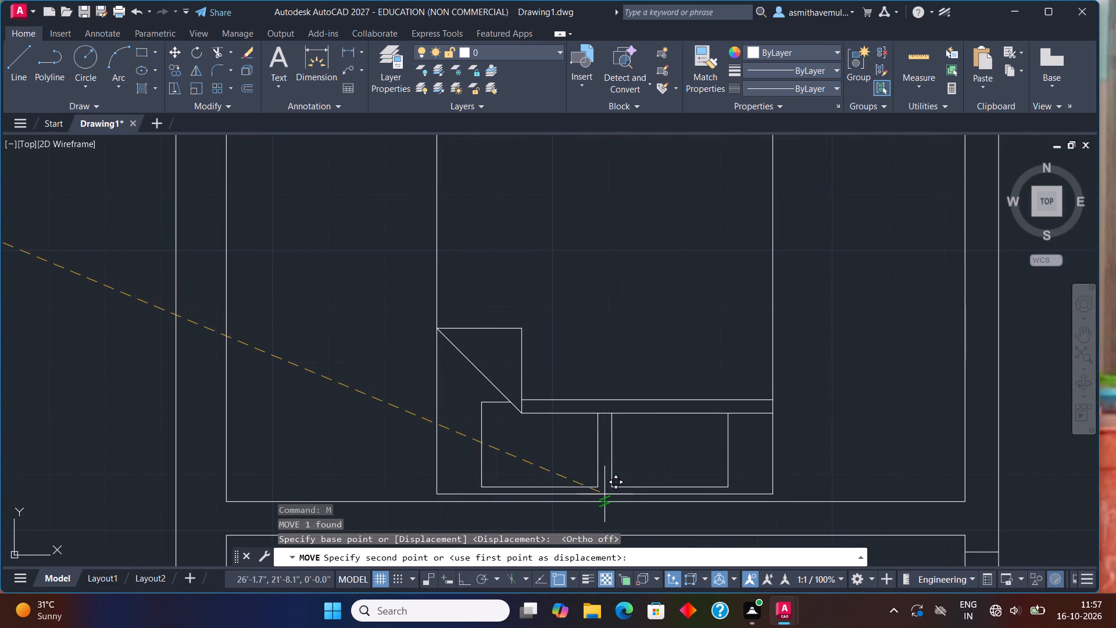
click(595, 505)
Copy a lamp from the northwest bedroom to both sides of the pillow end of the bed south of the bathrooms.
scroll(634, 427, down, 3)
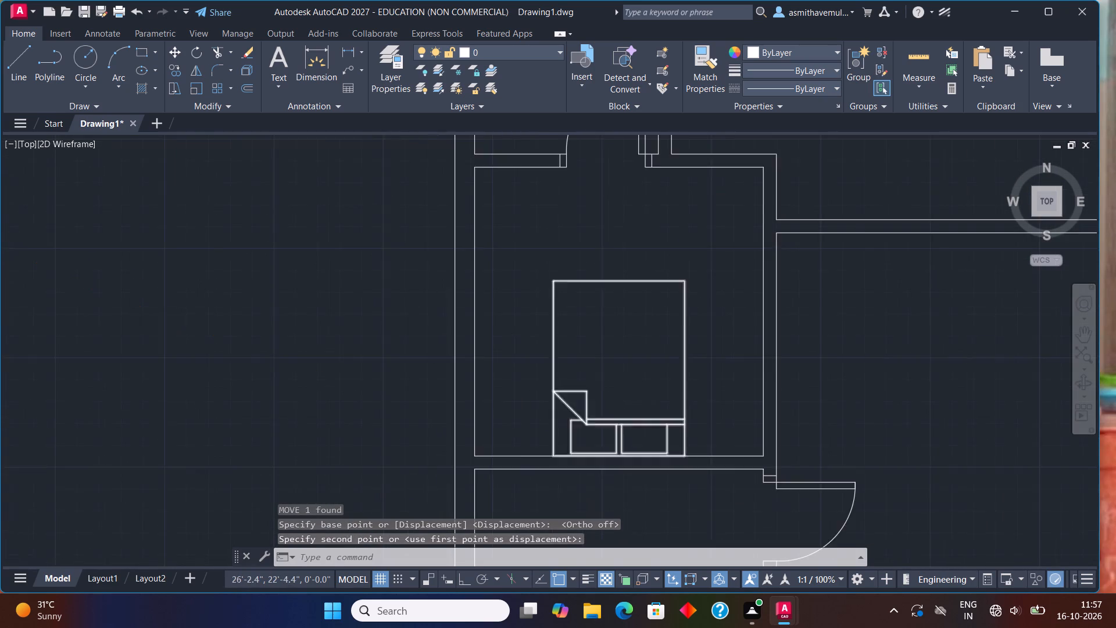
scroll(624, 400, down, 2)
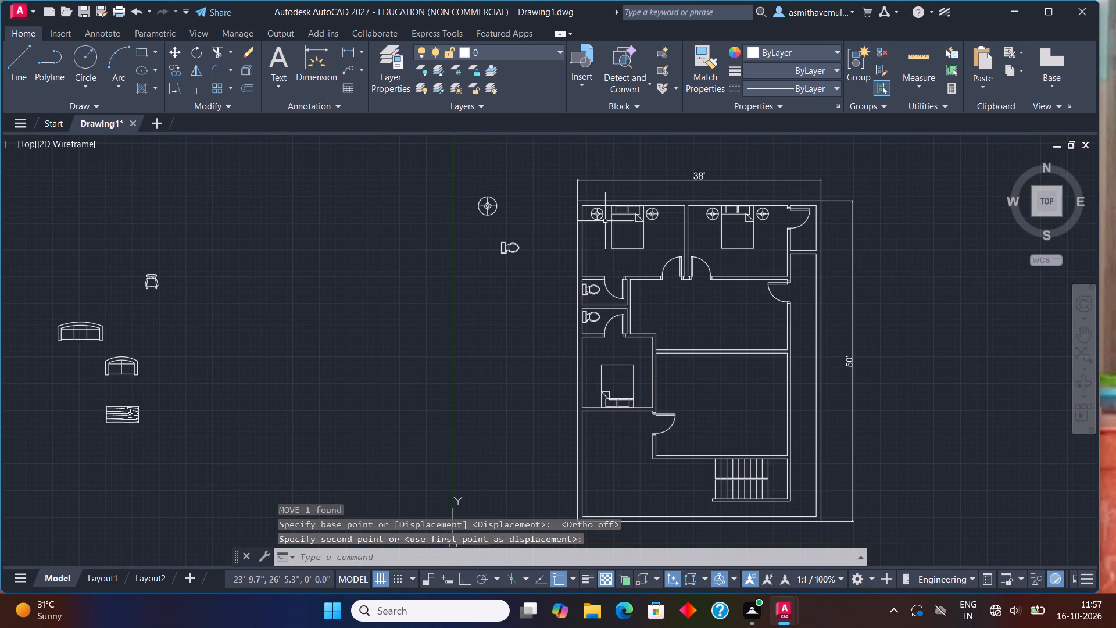
click(601, 215)
text(COPY)
key(Return)
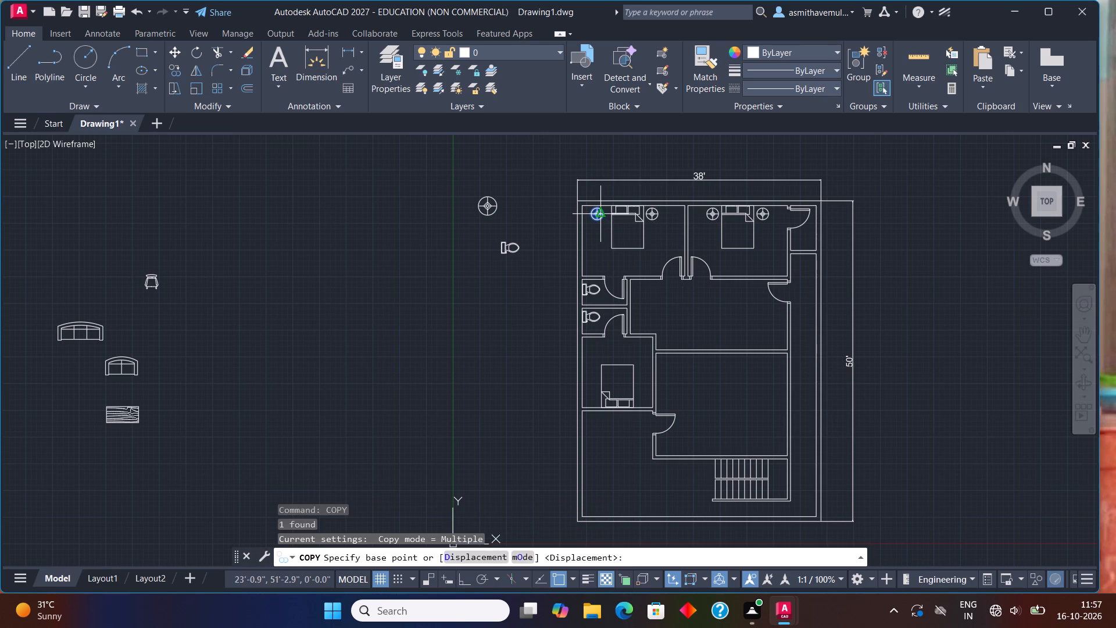
click(600, 215)
scroll(629, 395, up, 2)
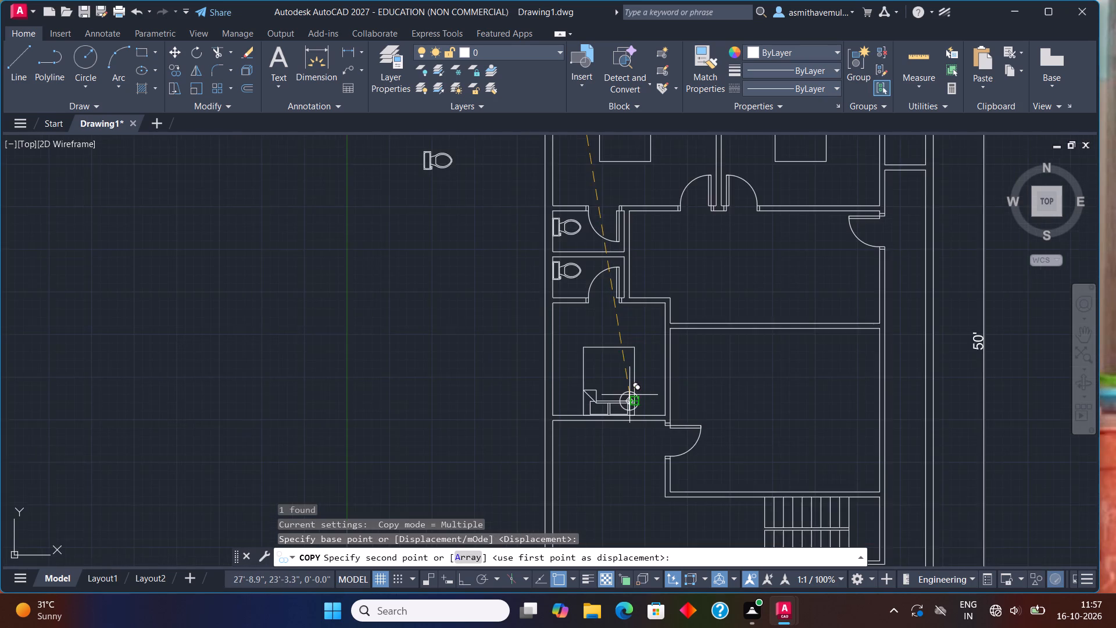
scroll(630, 395, up, 1)
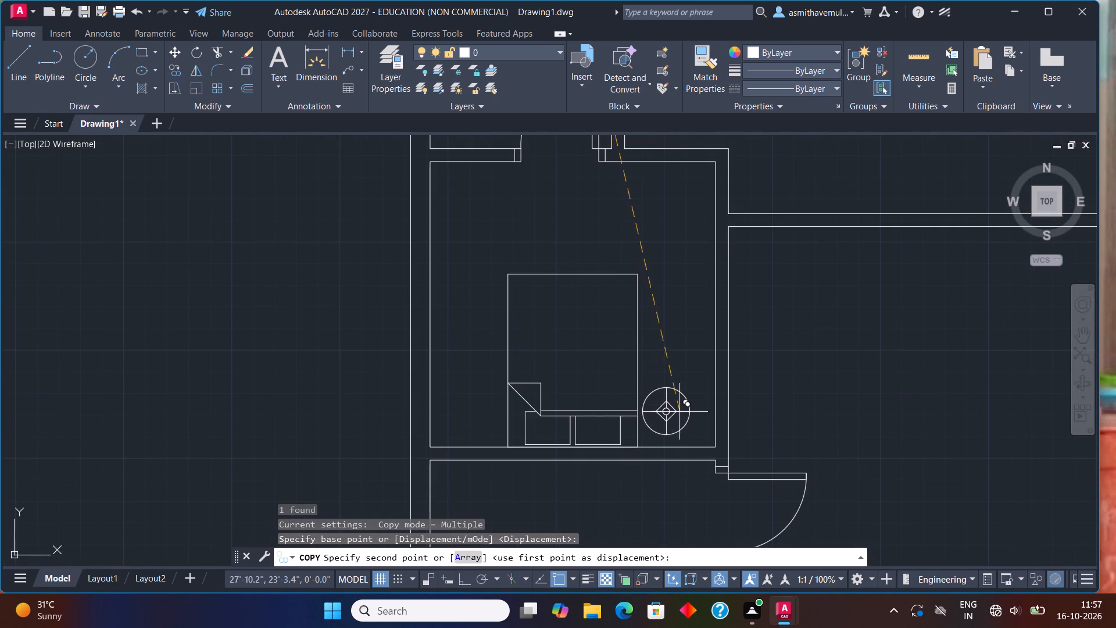
click(682, 414)
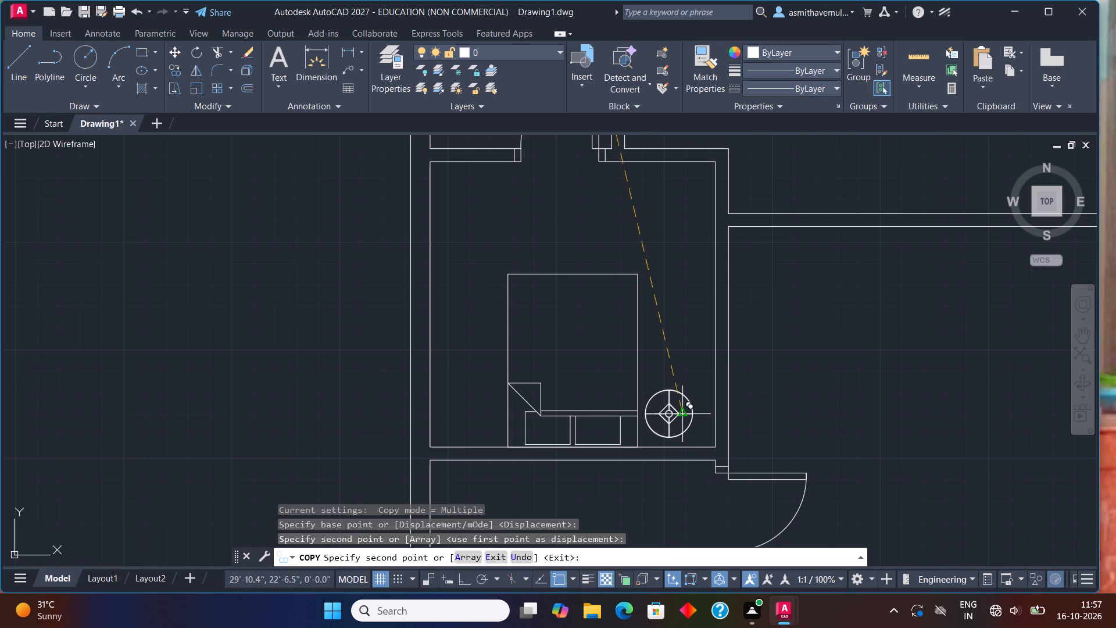
click(492, 415)
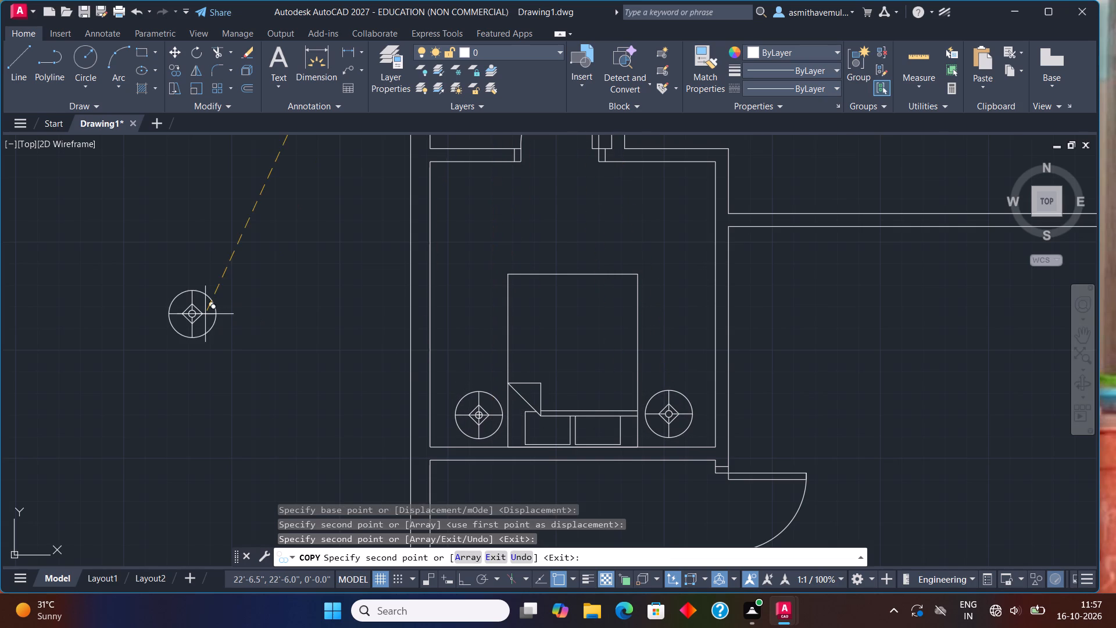
key(Escape)
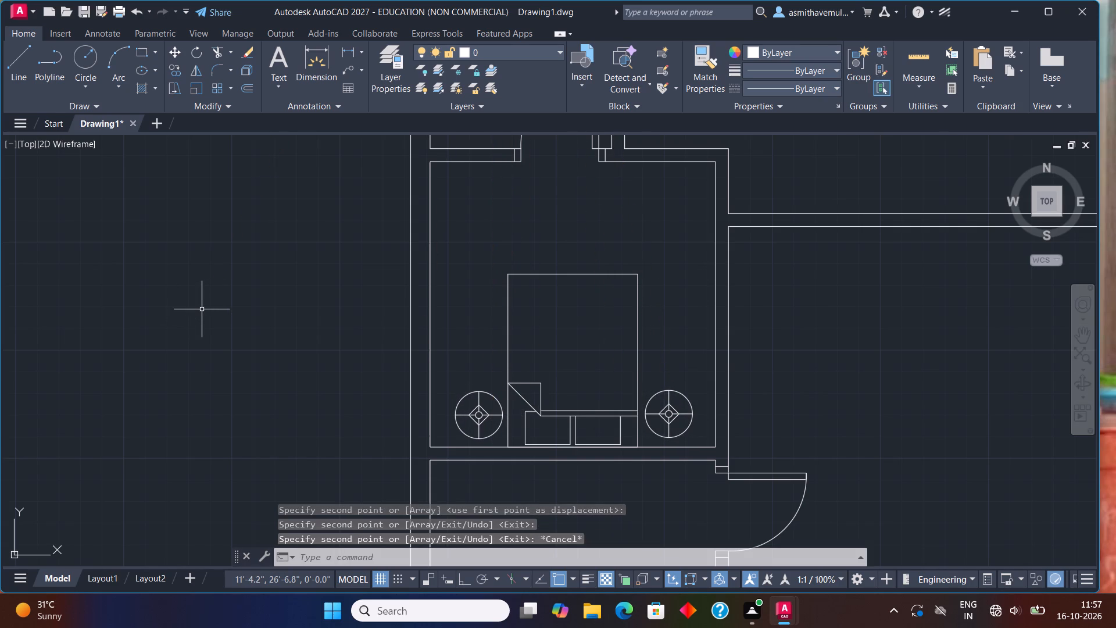
Move the lamp east of the northwest bedroom's bed slightly northwest, closer to the bed and the north wall.
scroll(381, 359, down, 2)
scroll(450, 320, down, 2)
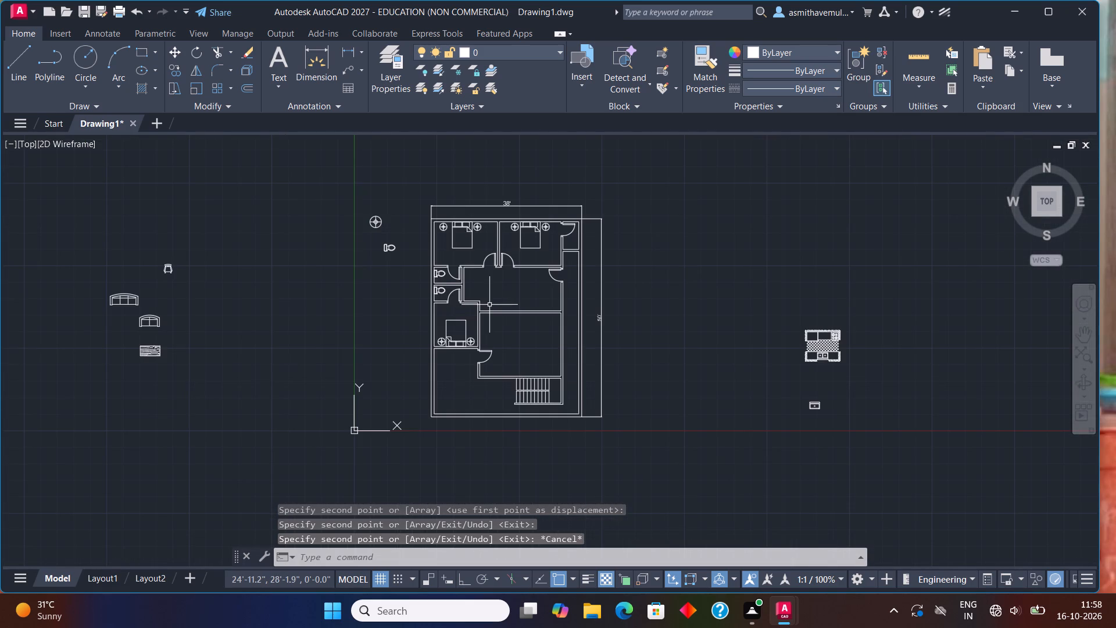
middle_drag(491, 303, 471, 443)
scroll(462, 395, up, 3)
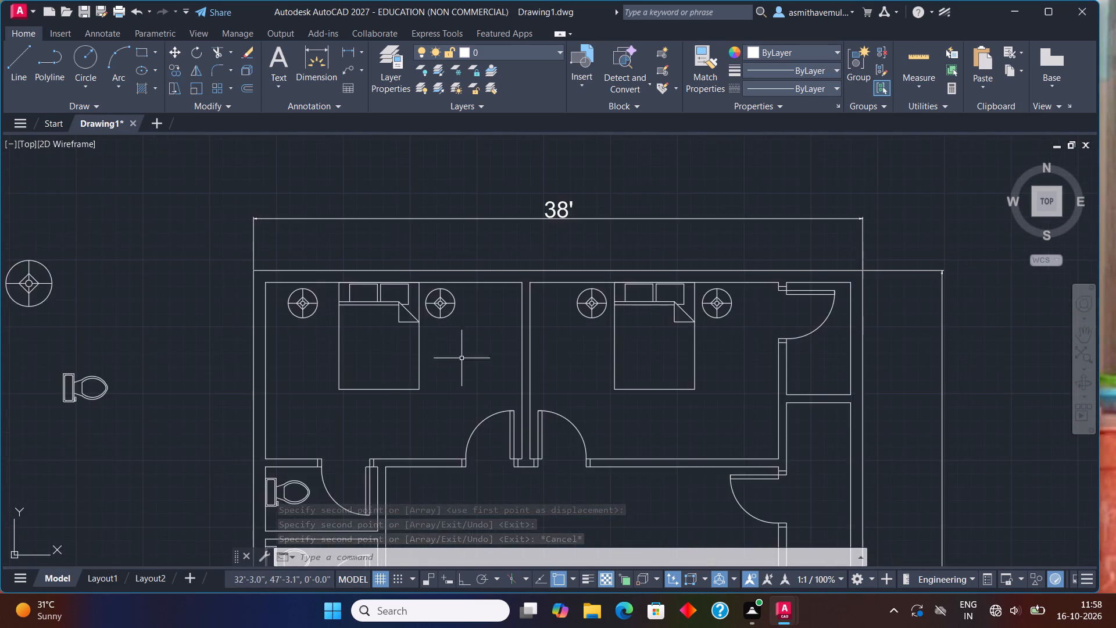
scroll(462, 345, up, 1)
click(432, 281)
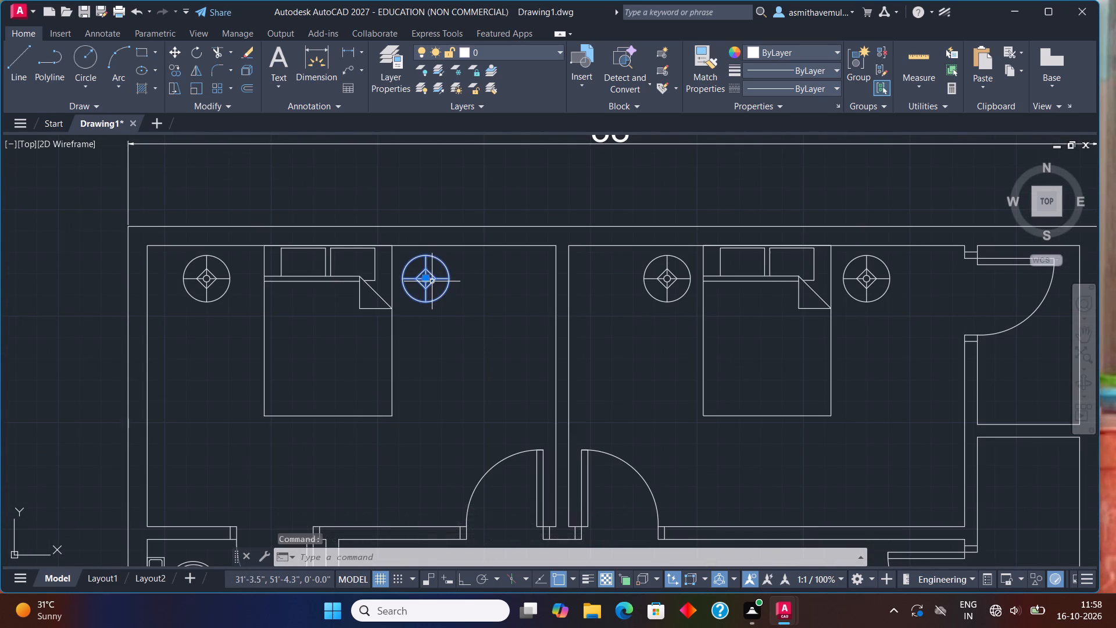
key(m)
key(Return)
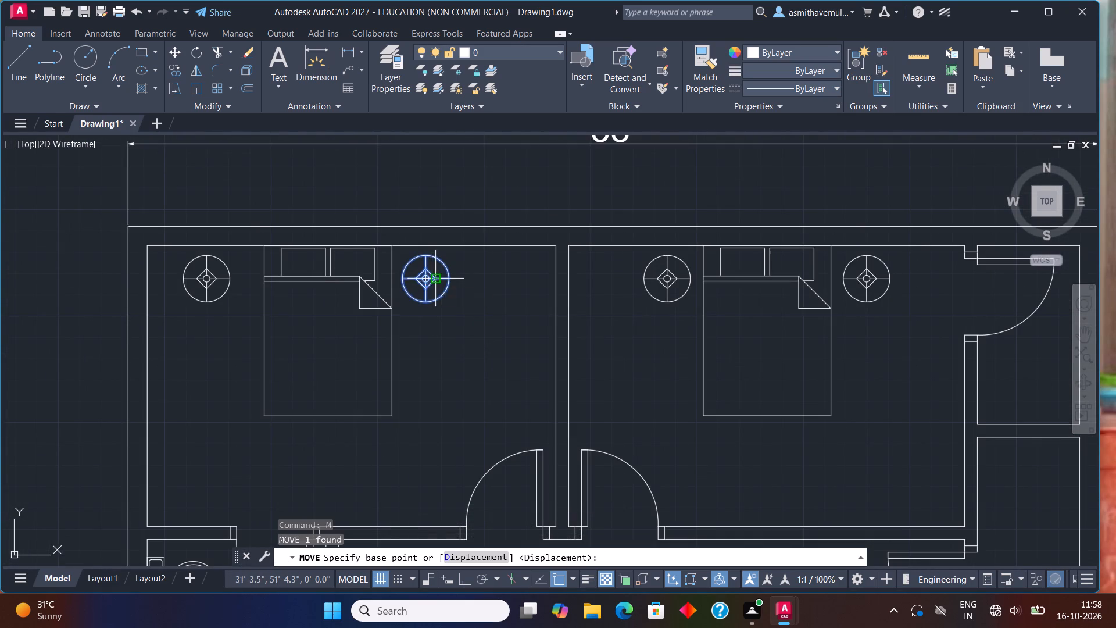
scroll(432, 277, up, 1)
click(409, 292)
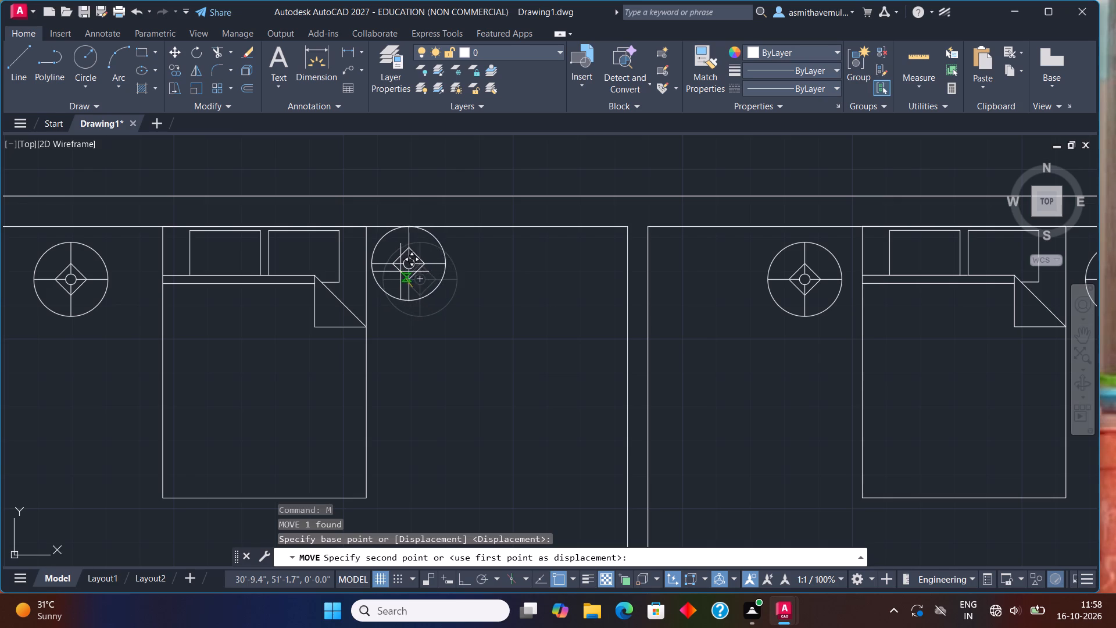
scroll(402, 279, up, 1)
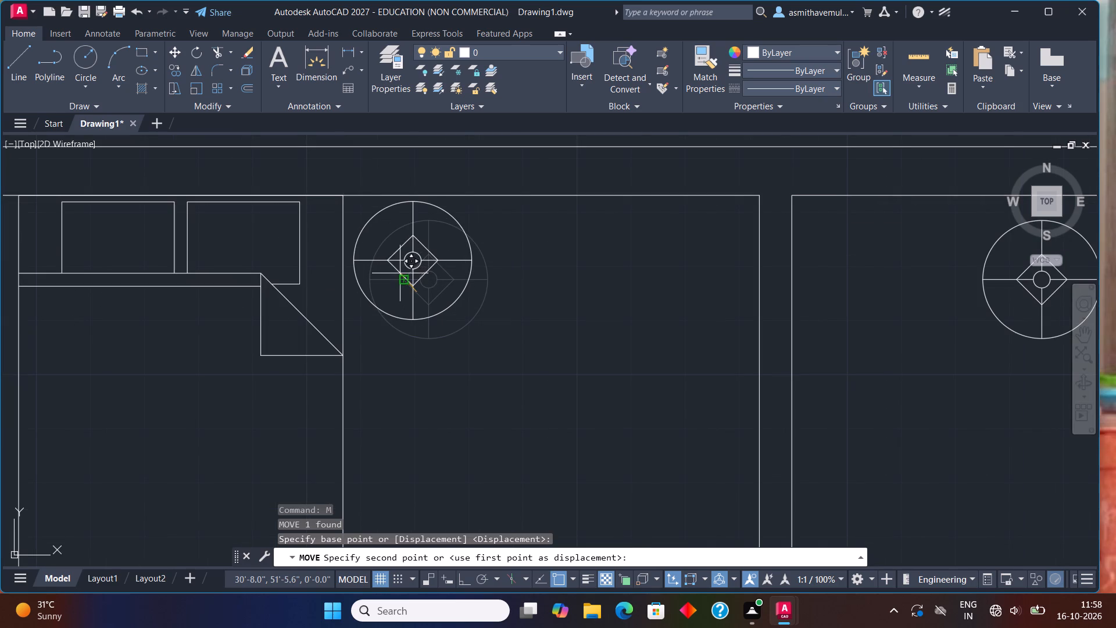
click(400, 273)
Move the lamp west of the northwest bedroom's bed east and slightly north, closer to the bed.
scroll(313, 284, down, 3)
middle_drag(246, 286, 336, 324)
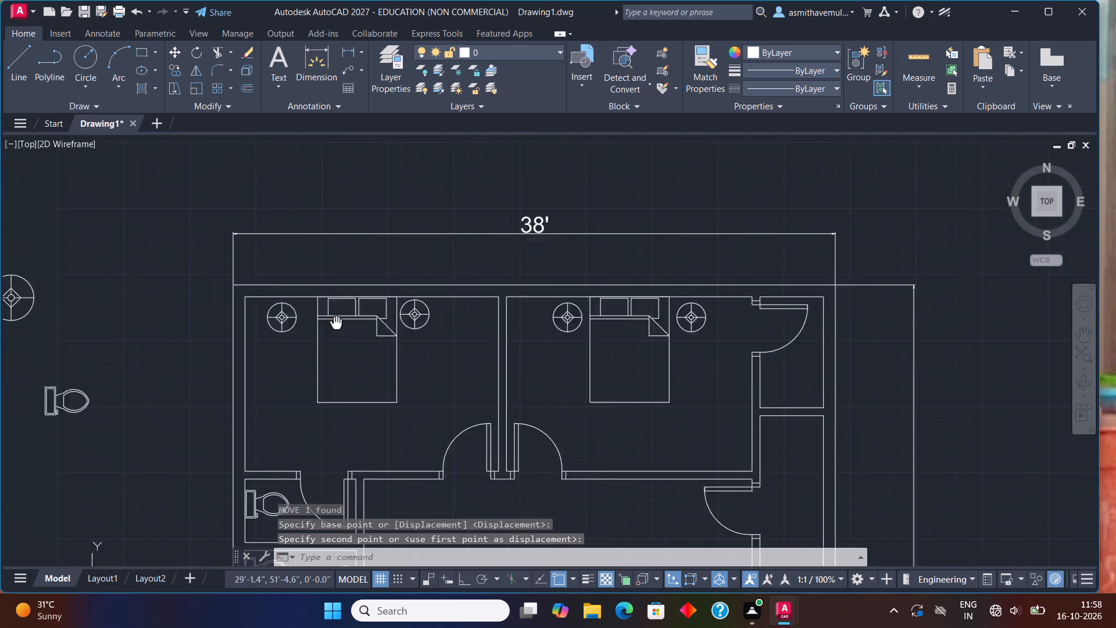
middle_drag(336, 324, 349, 328)
click(304, 324)
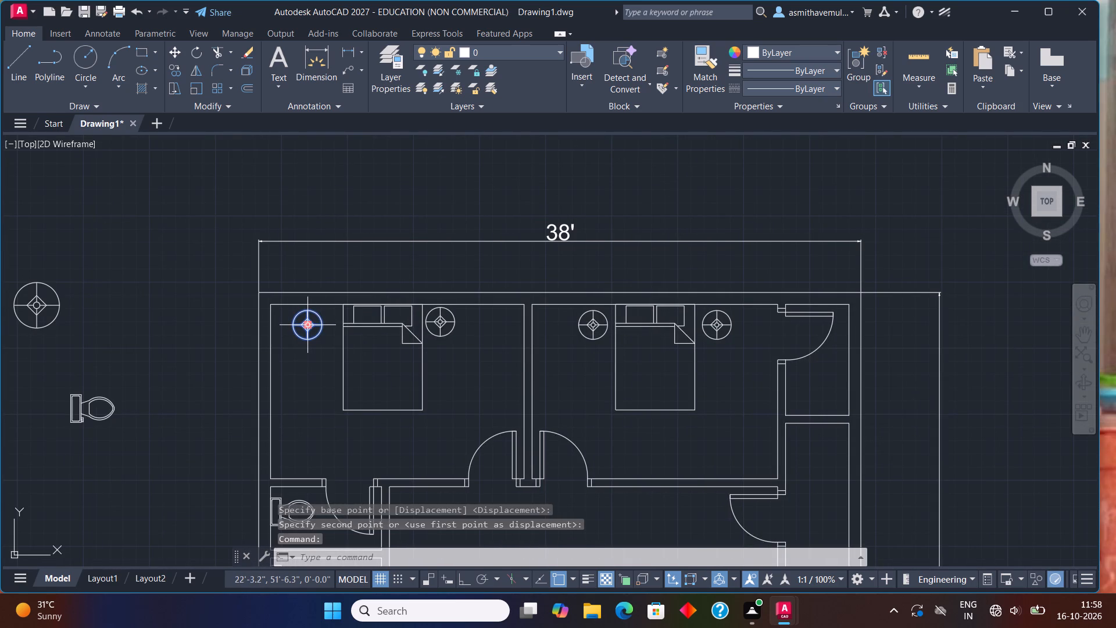
key(m)
key(Return)
click(305, 324)
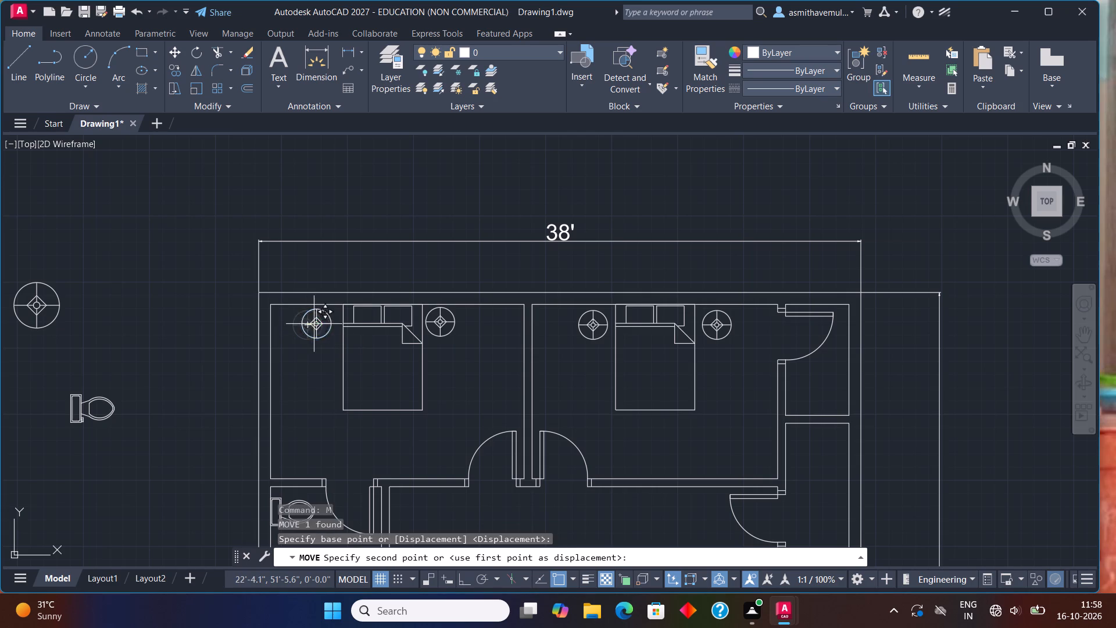
scroll(337, 323, up, 3)
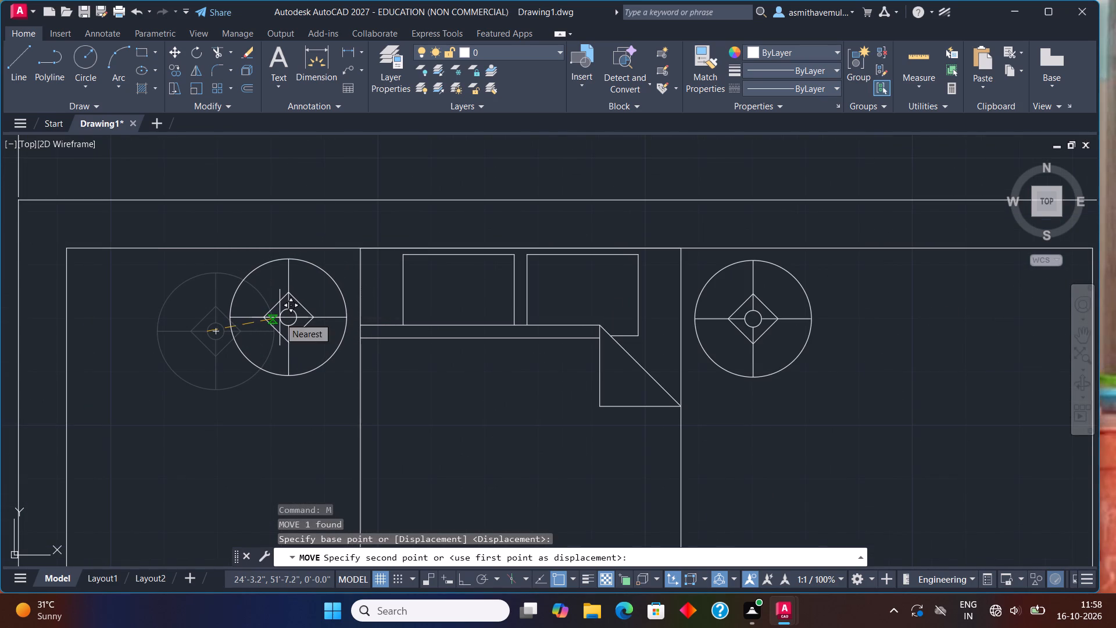
click(280, 317)
Move the lamp west of the northeast bedroom's bed slightly northeast, closer to the bed and the north wall.
scroll(500, 359, down, 3)
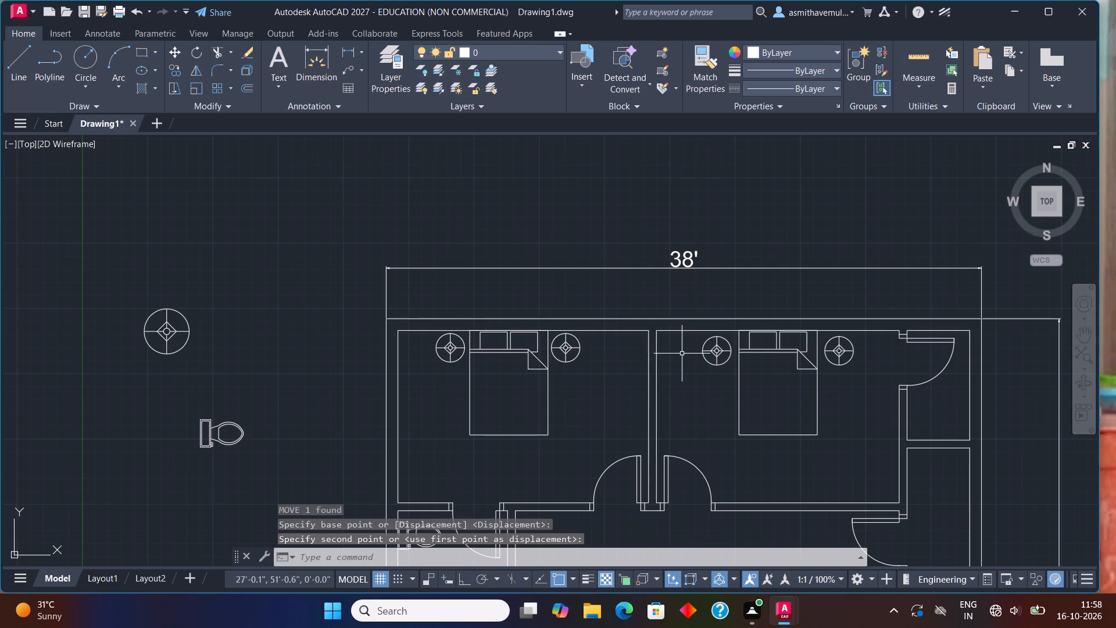
middle_drag(684, 354, 449, 338)
scroll(488, 356, up, 2)
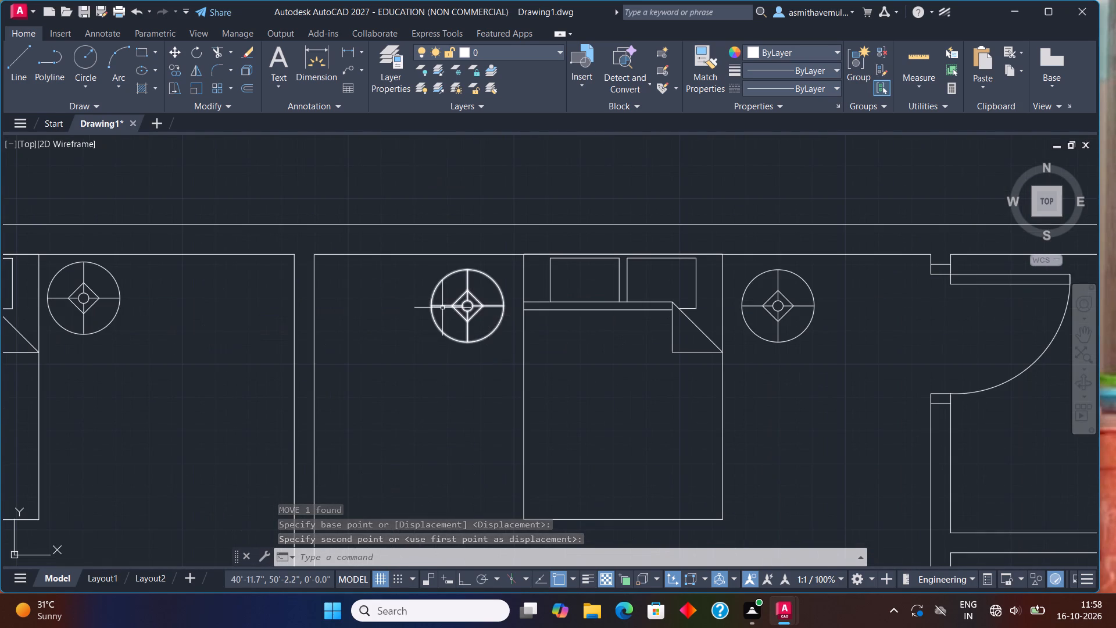
click(468, 307)
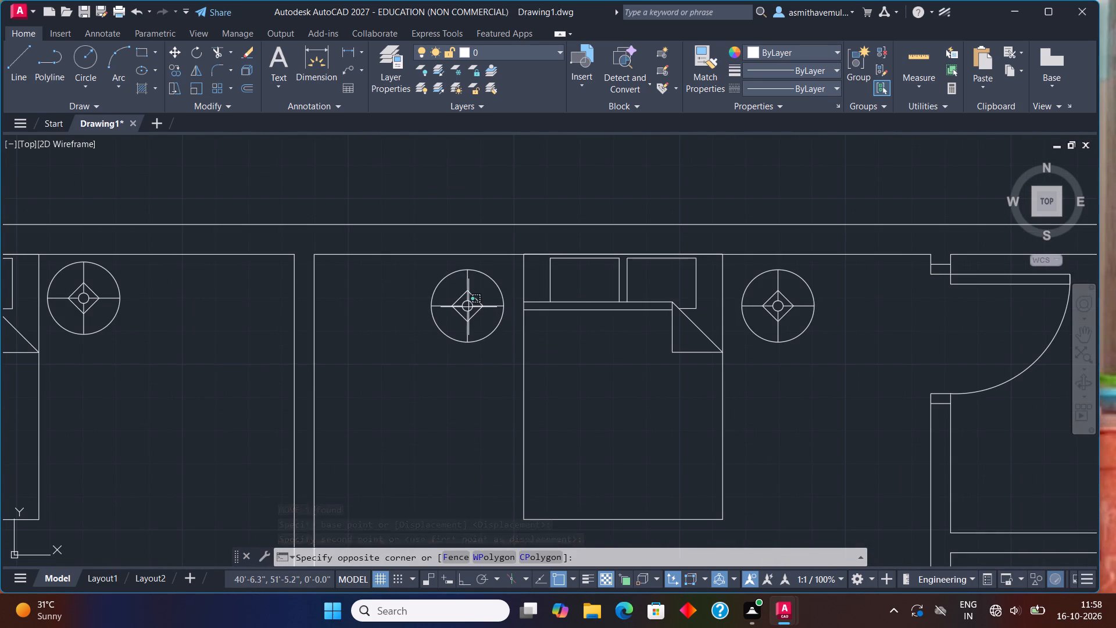
click(468, 307)
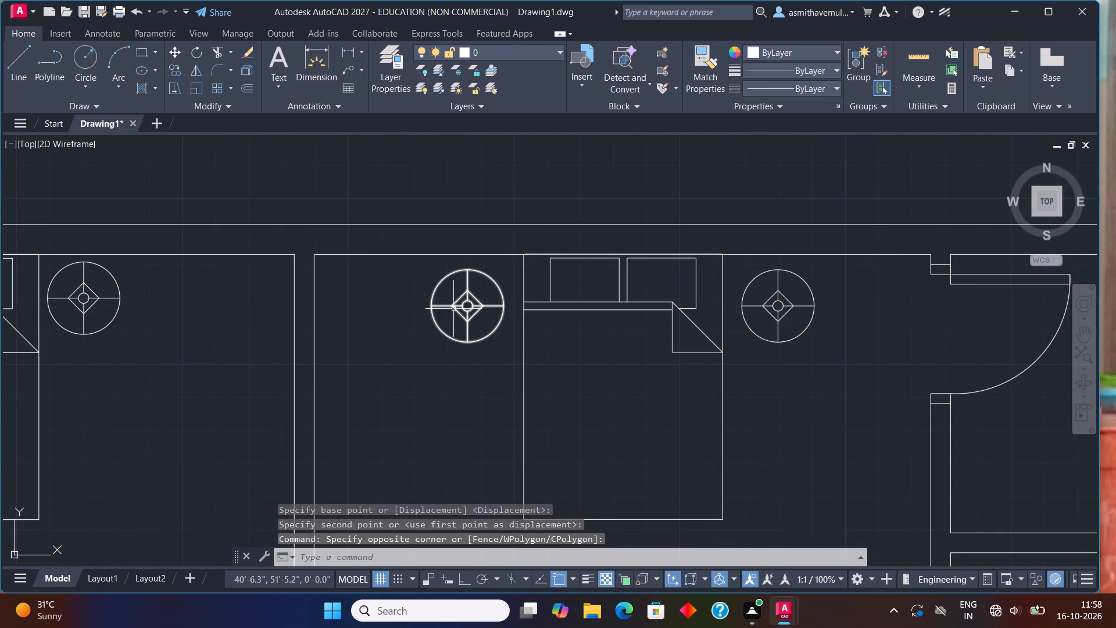
click(453, 306)
key(m)
key(Return)
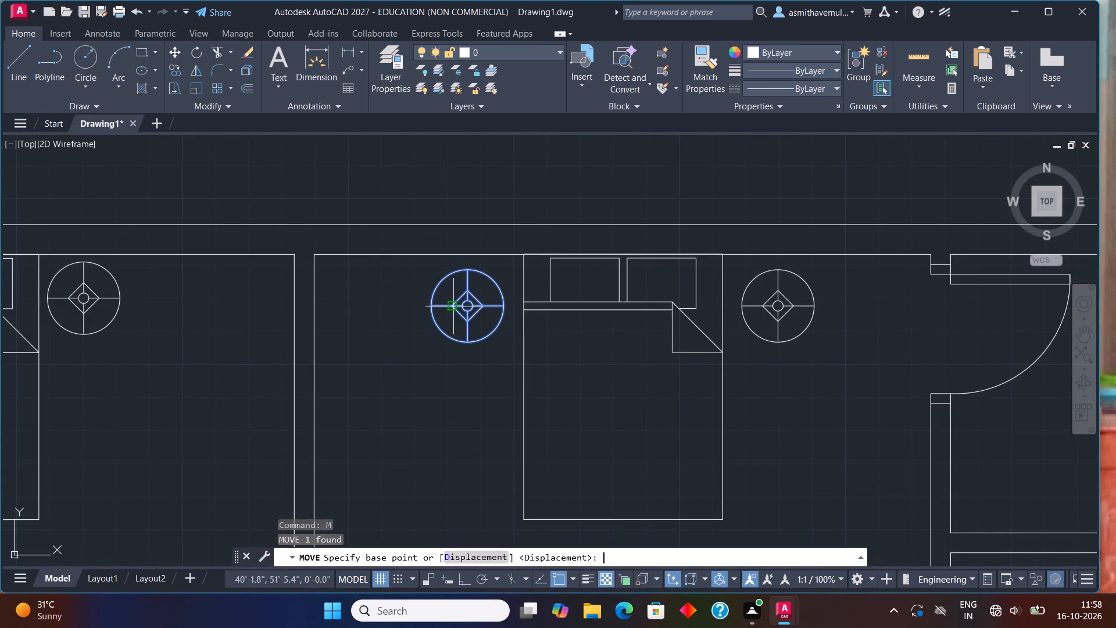
scroll(453, 306, up, 1)
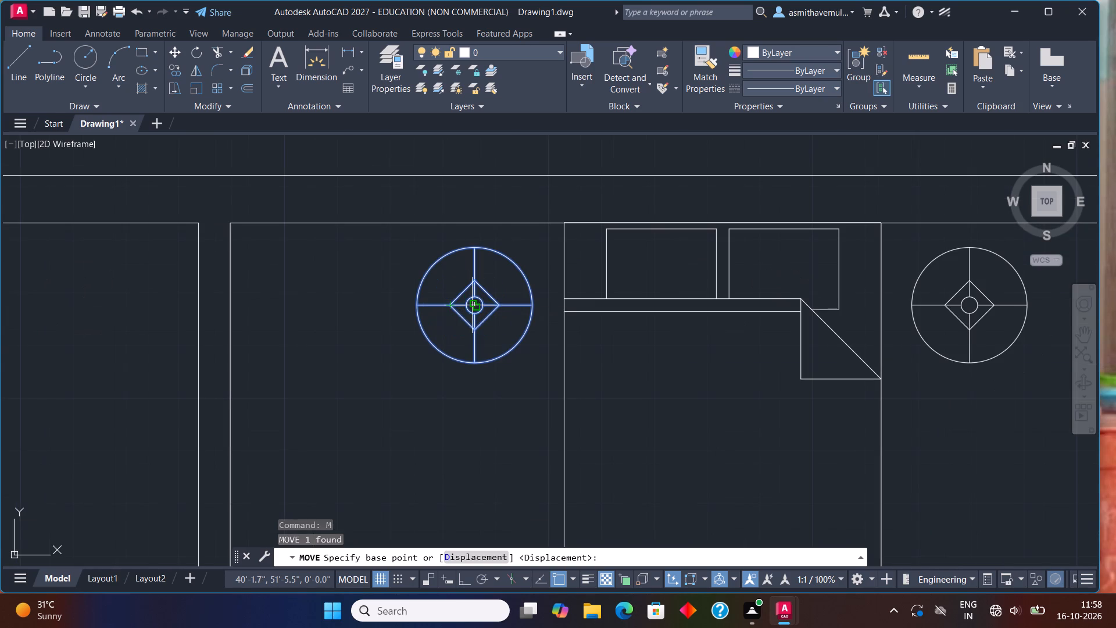
click(472, 305)
click(493, 295)
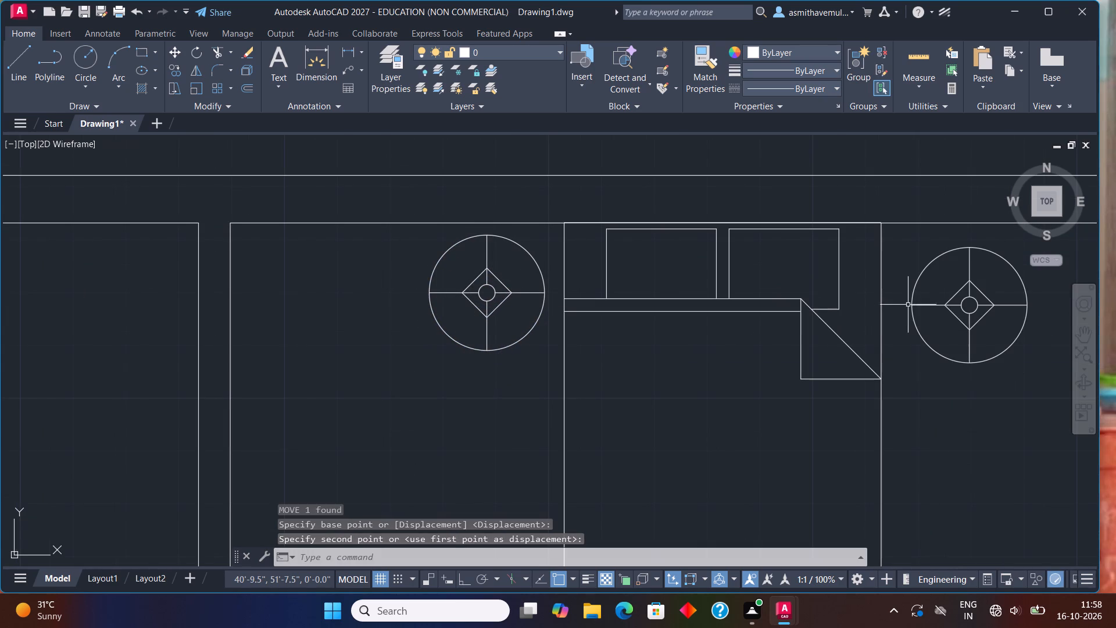
Move the lamp east of the northeast bedroom's bed slightly northwest, closer to the bed and the north wall.
click(955, 295)
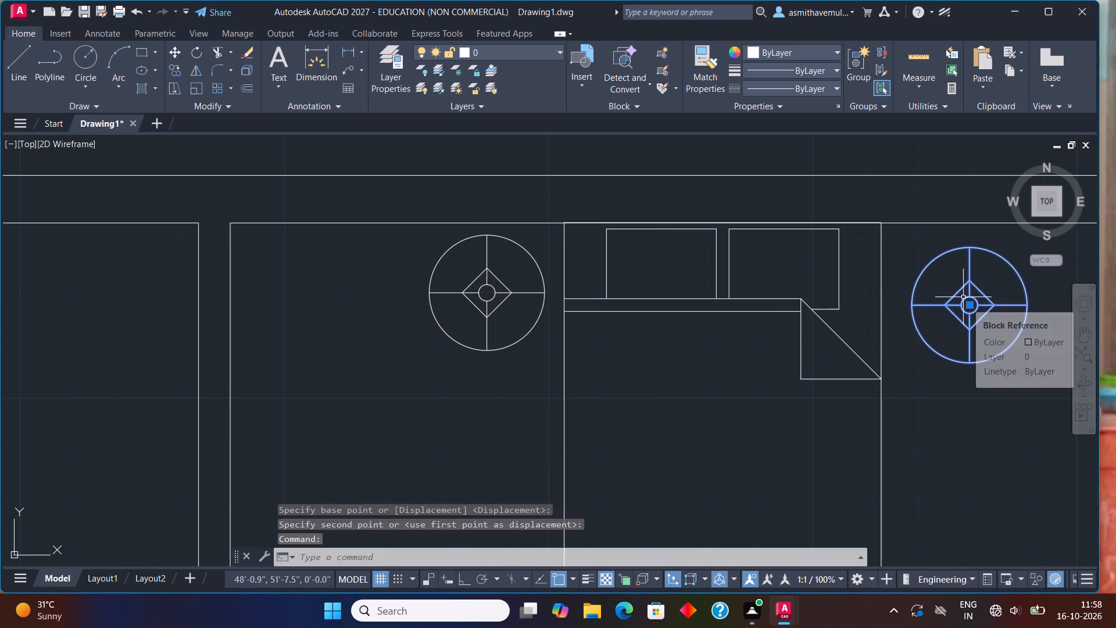
key(m)
key(Return)
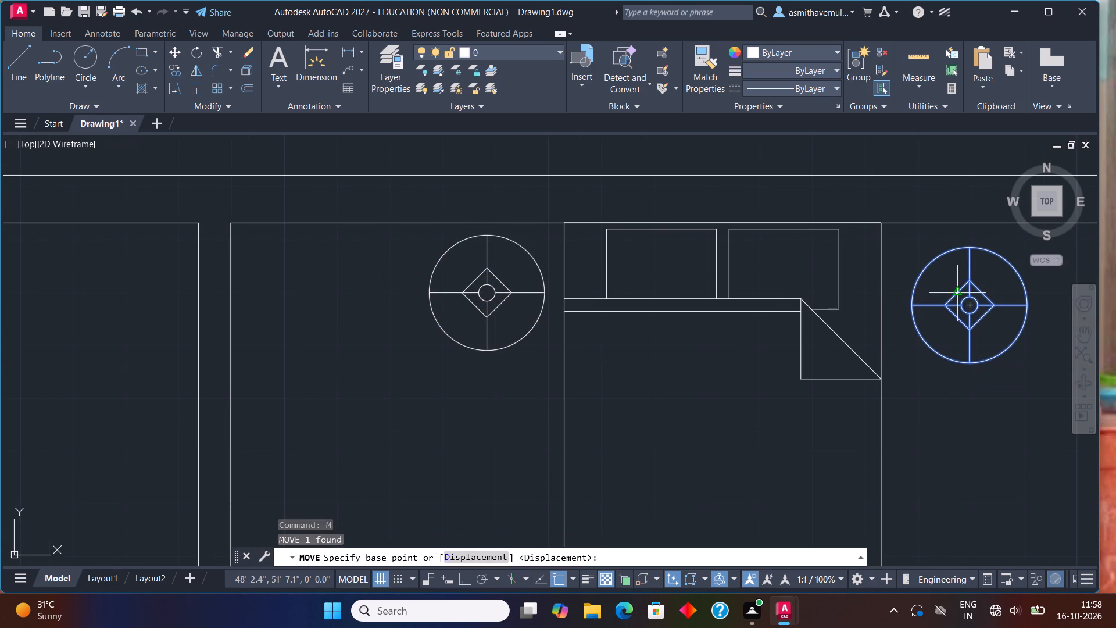
click(974, 299)
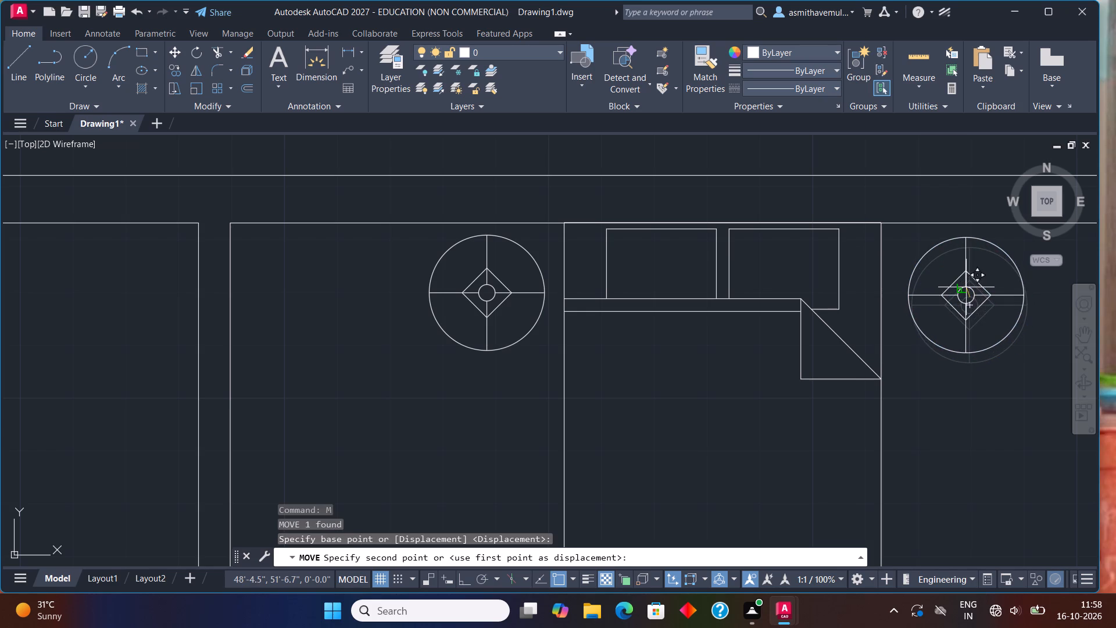
click(956, 279)
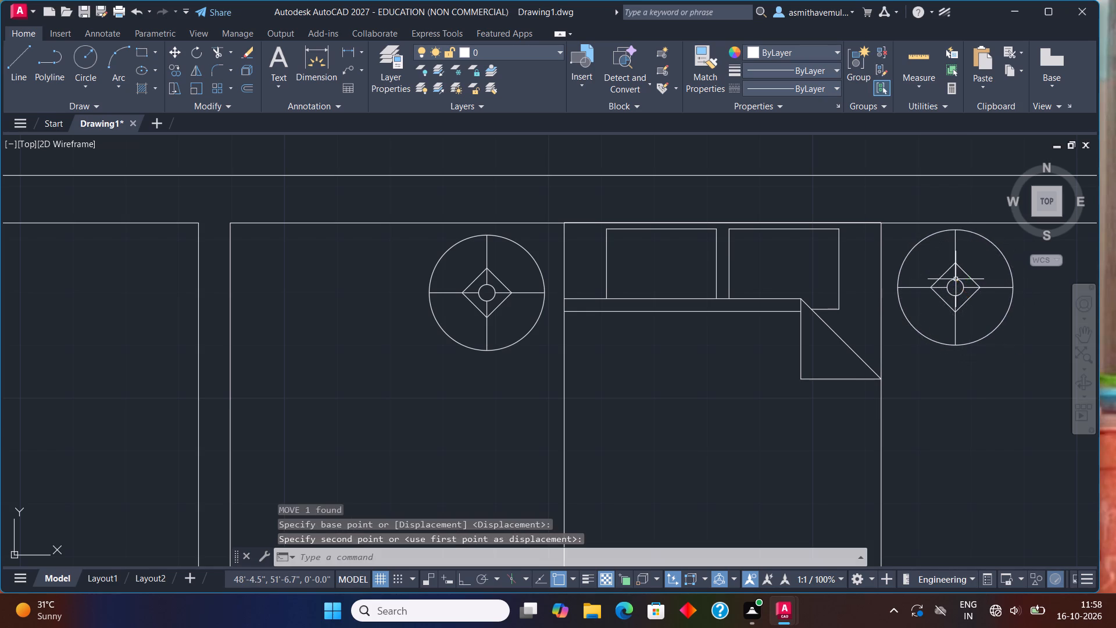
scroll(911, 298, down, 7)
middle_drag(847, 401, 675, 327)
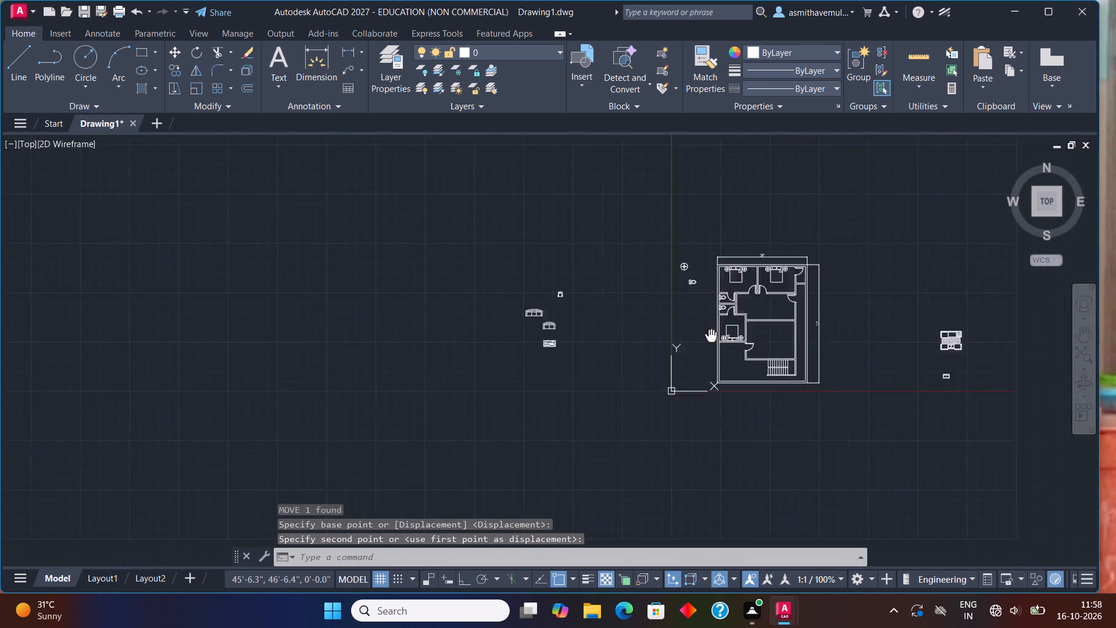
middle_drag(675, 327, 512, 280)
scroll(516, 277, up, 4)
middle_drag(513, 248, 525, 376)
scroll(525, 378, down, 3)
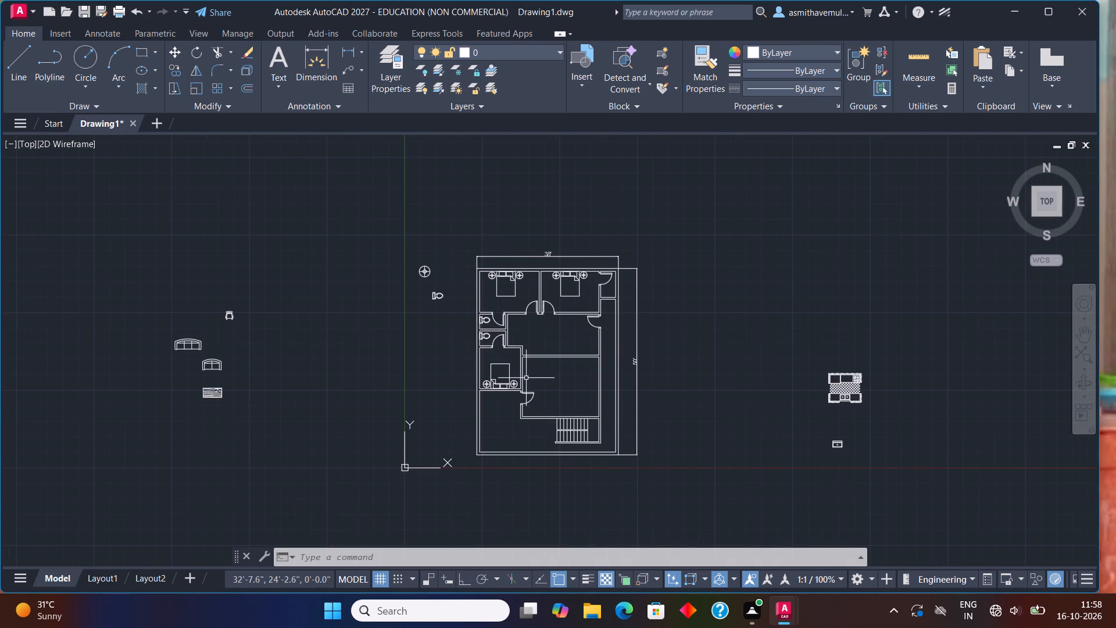
Open the block library of the Home - Space Planner.dwg sample in DesignCenter.
key(ctrl+2)
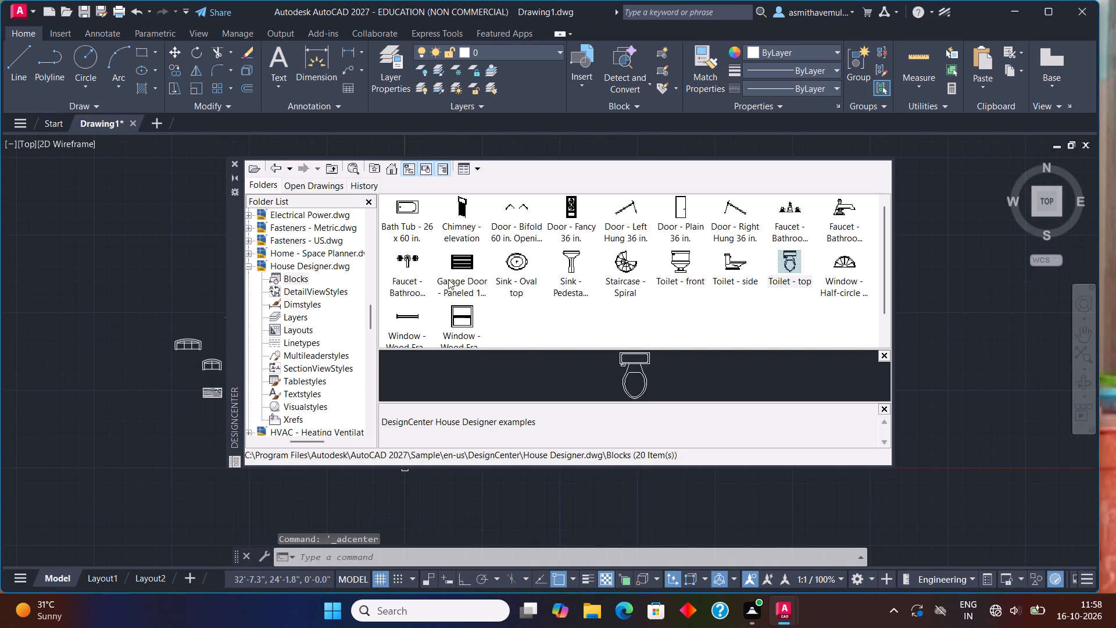
click(392, 172)
double_click(506, 215)
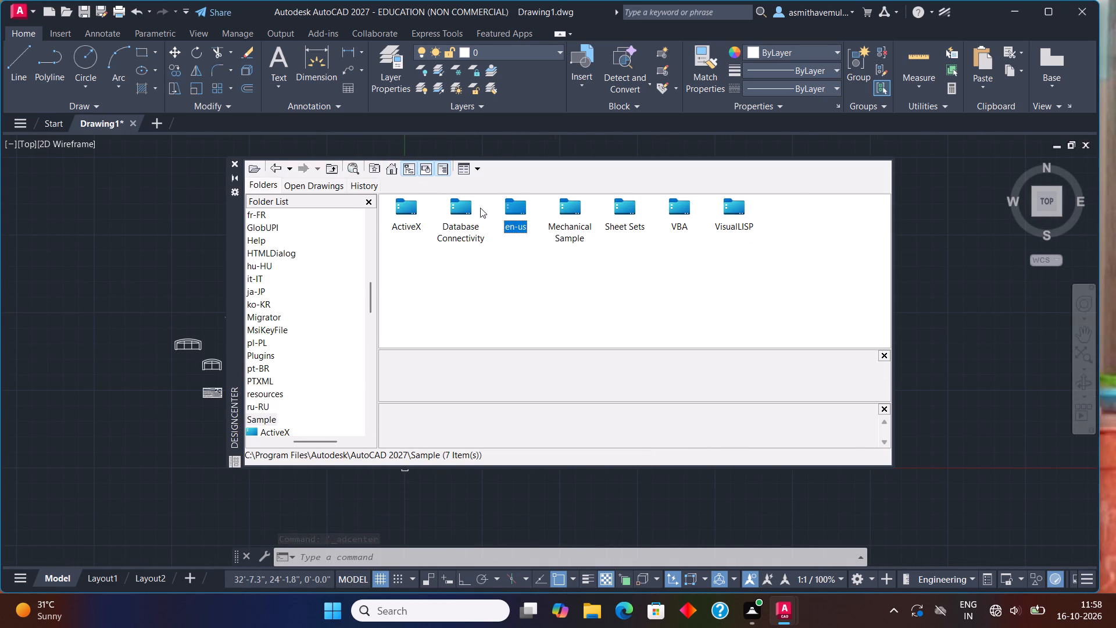
double_click(512, 205)
double_click(512, 208)
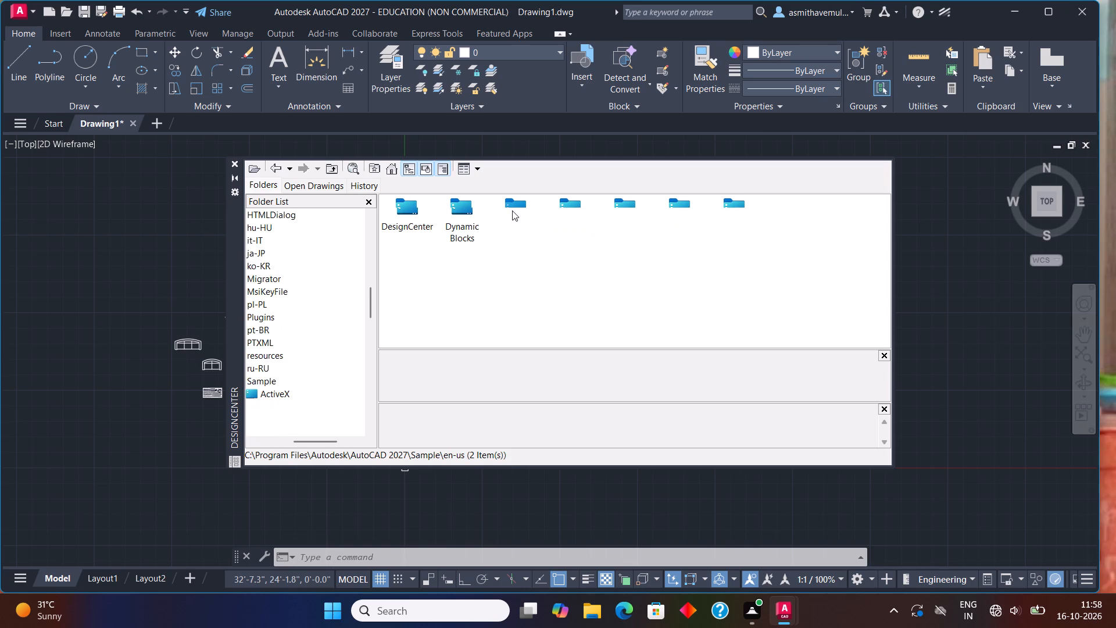
double_click(417, 210)
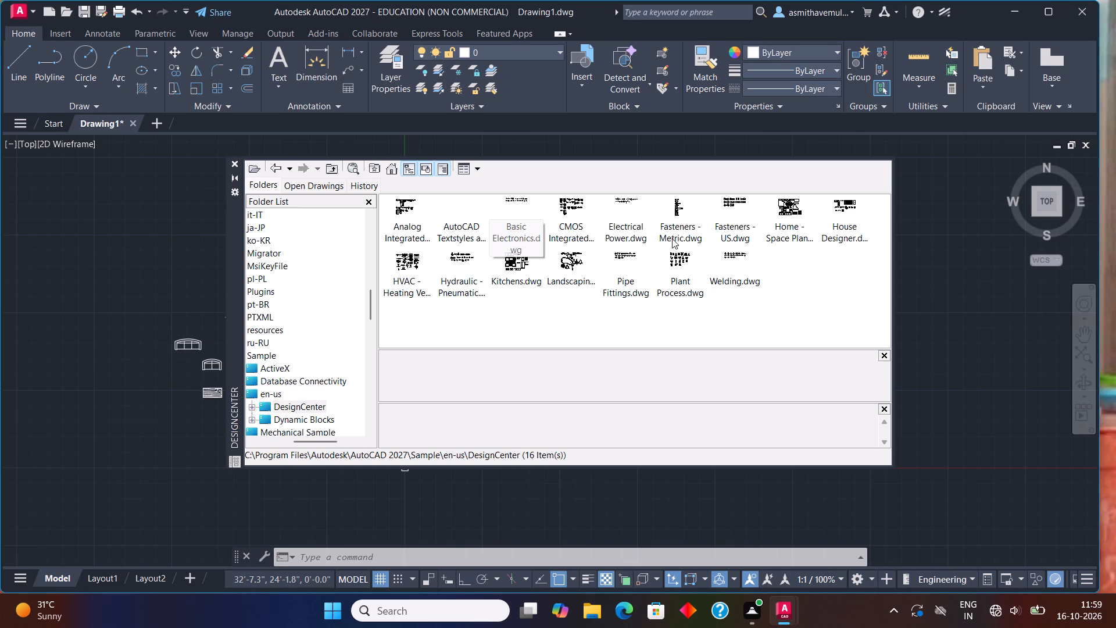
double_click(791, 204)
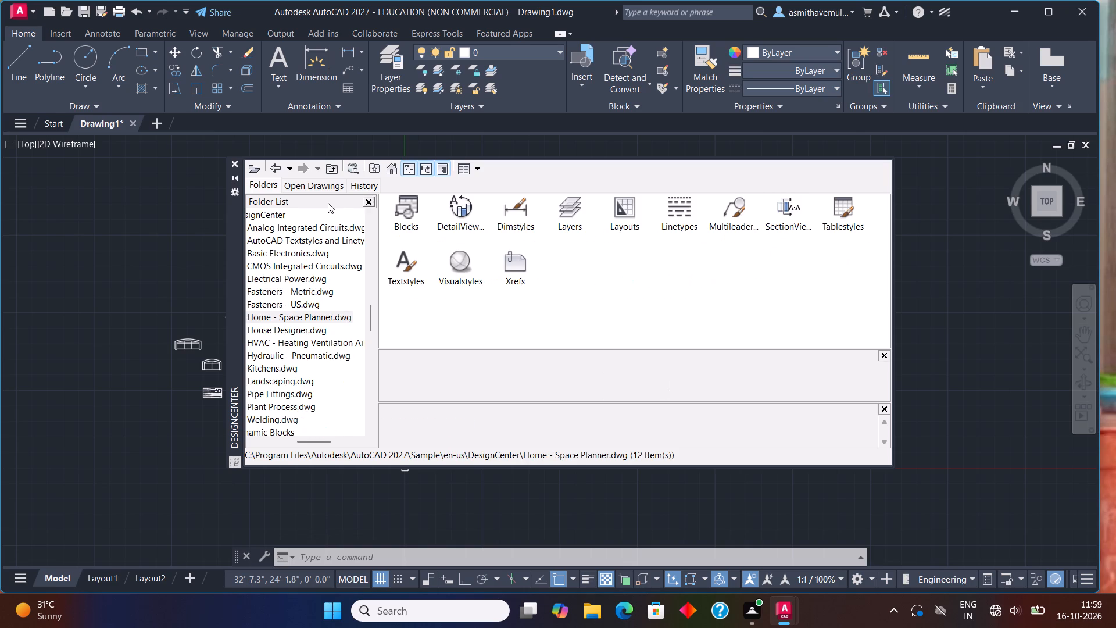
double_click(414, 203)
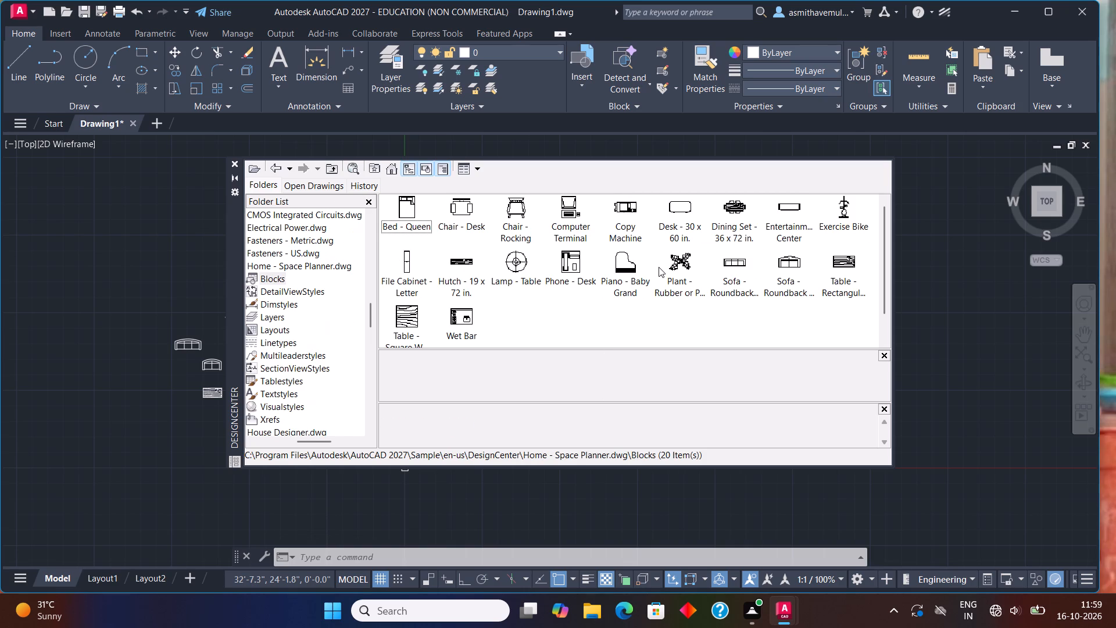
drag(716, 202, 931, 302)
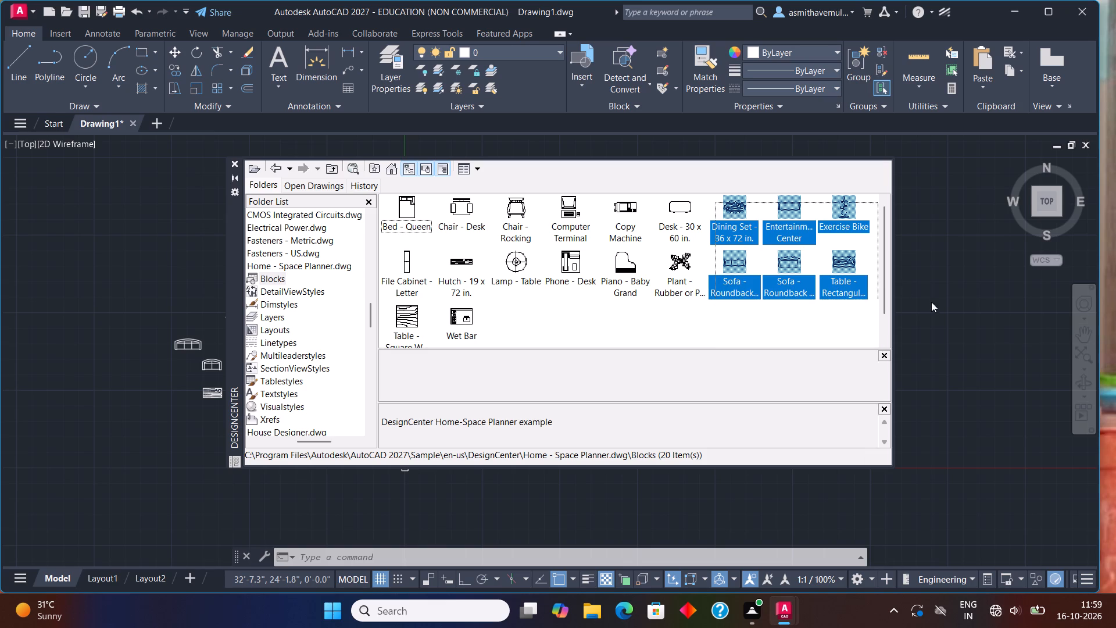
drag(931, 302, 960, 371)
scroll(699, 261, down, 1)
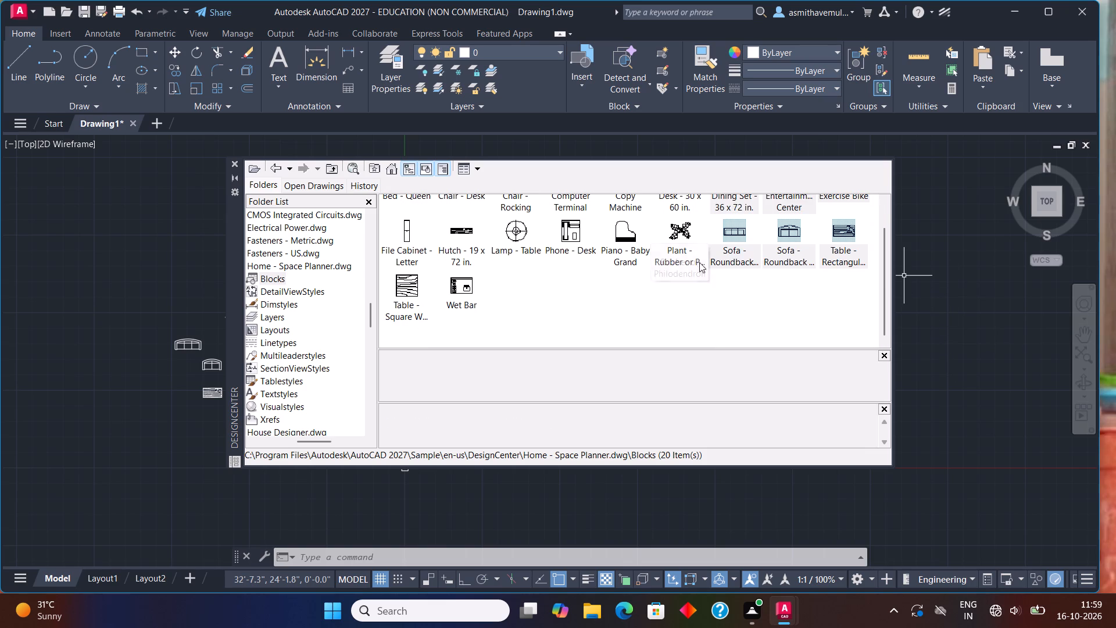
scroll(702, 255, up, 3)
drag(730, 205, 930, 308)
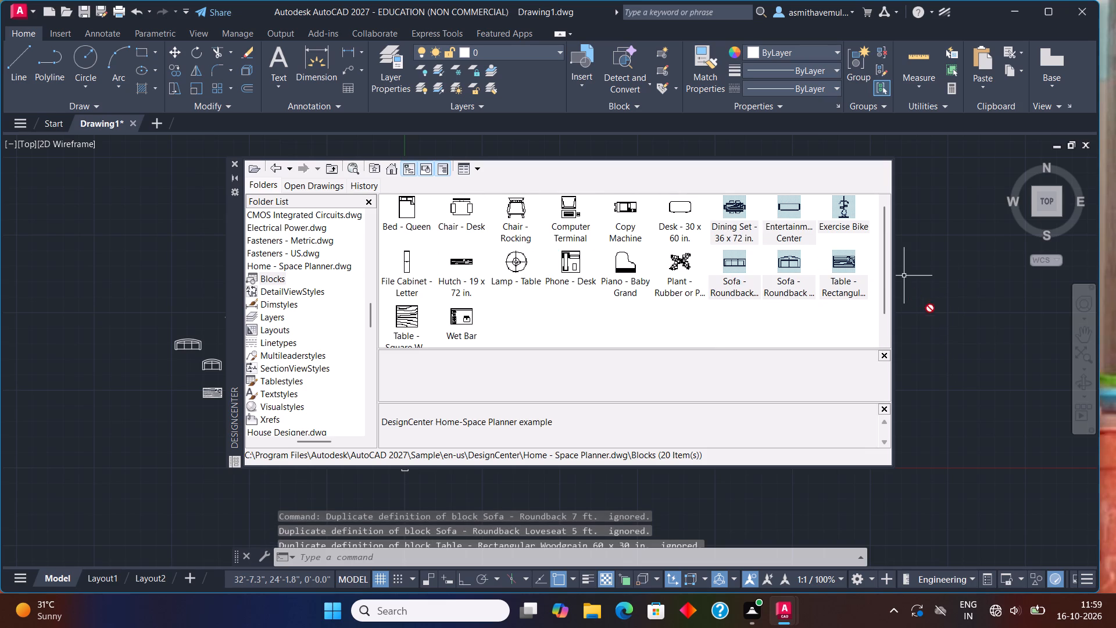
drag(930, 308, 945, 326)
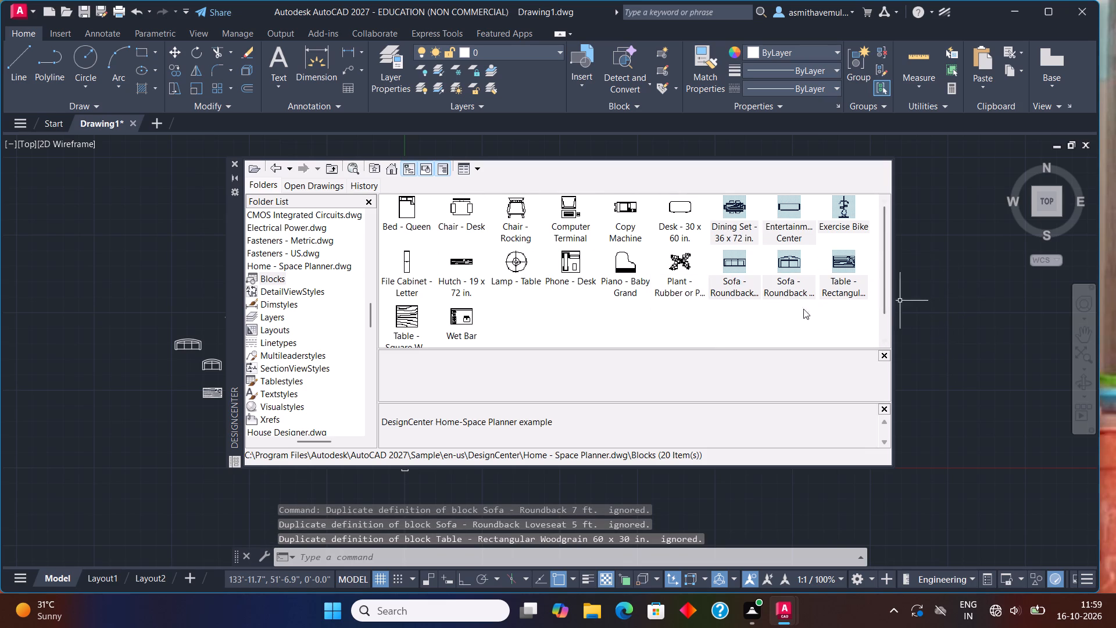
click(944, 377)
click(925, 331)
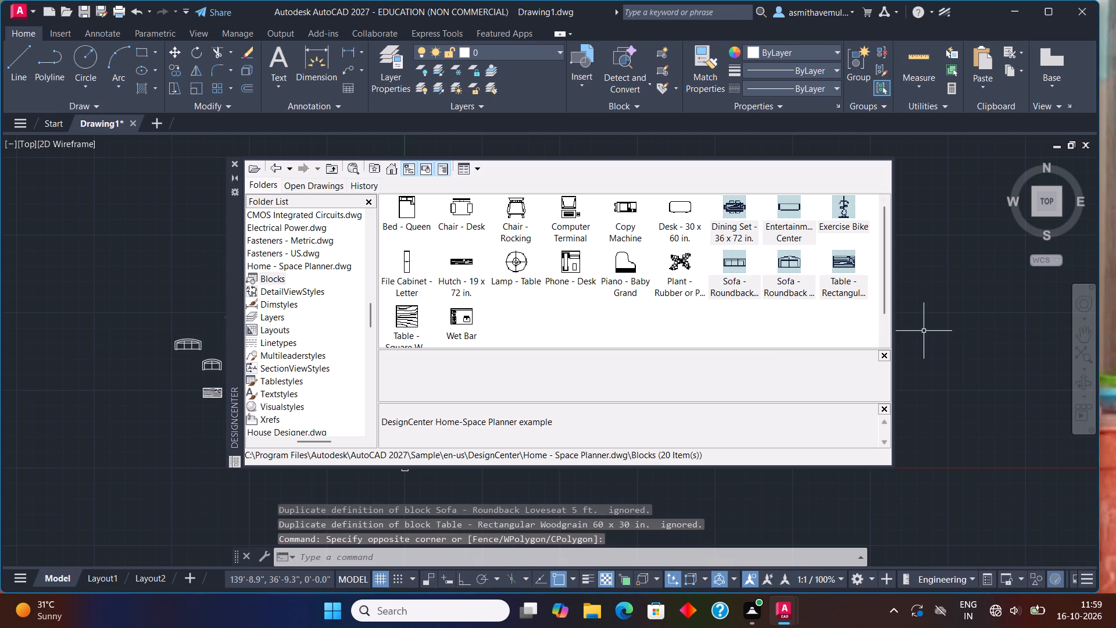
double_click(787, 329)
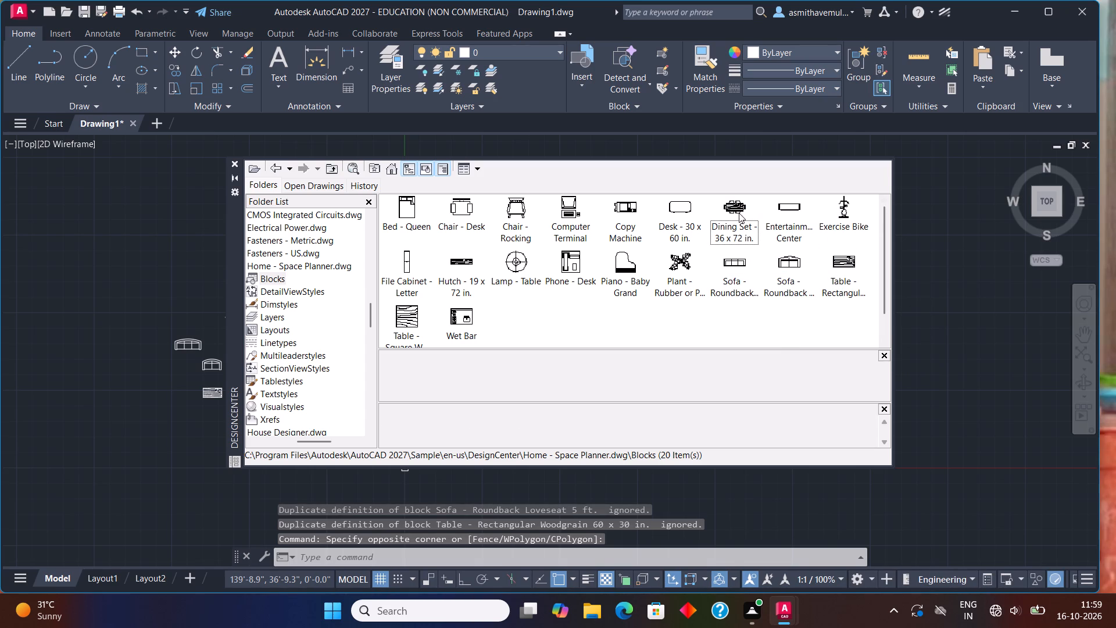
Insert the Dining Set - 36 x 72 in. block in the empty space east of the plan and close DesignCenter.
drag(739, 213, 965, 338)
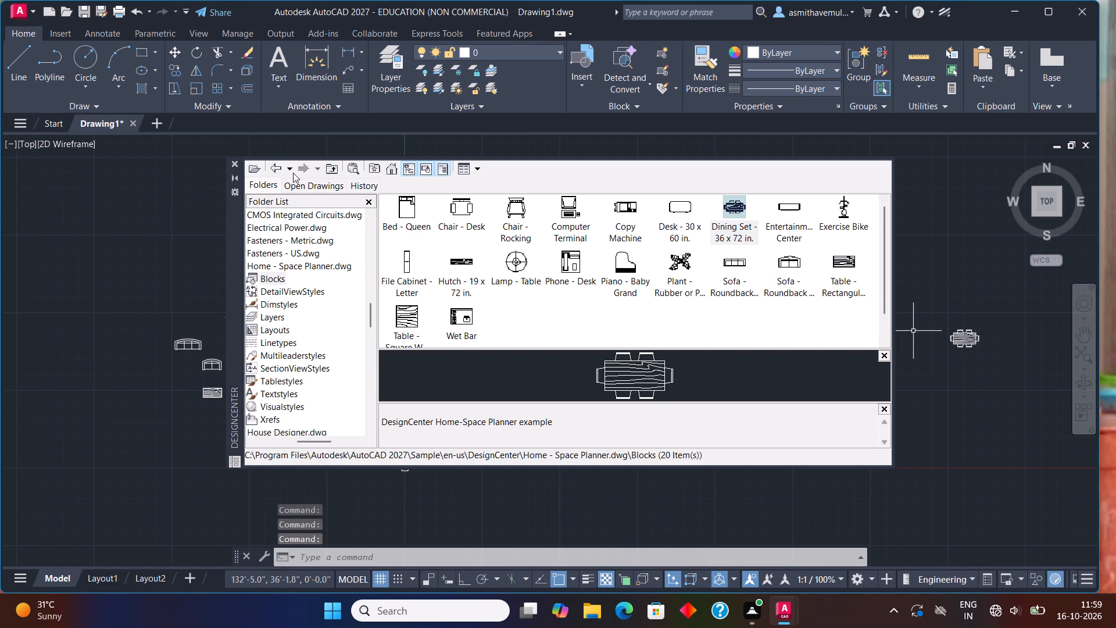
click(237, 163)
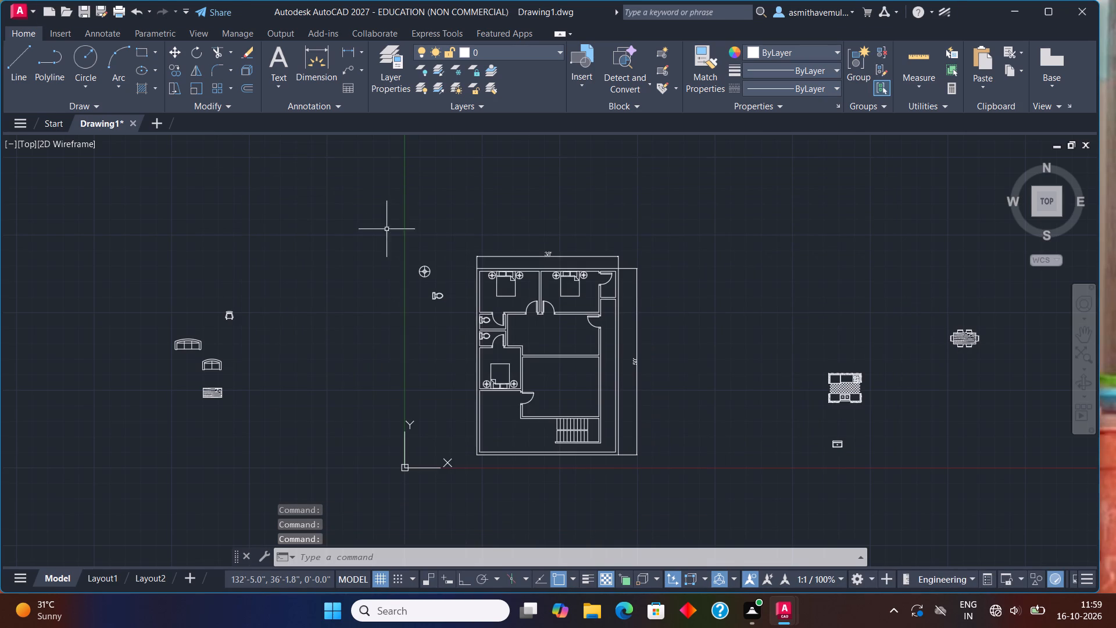
Move the dining set into the west end of the central hall, just east of the two toilets.
click(975, 339)
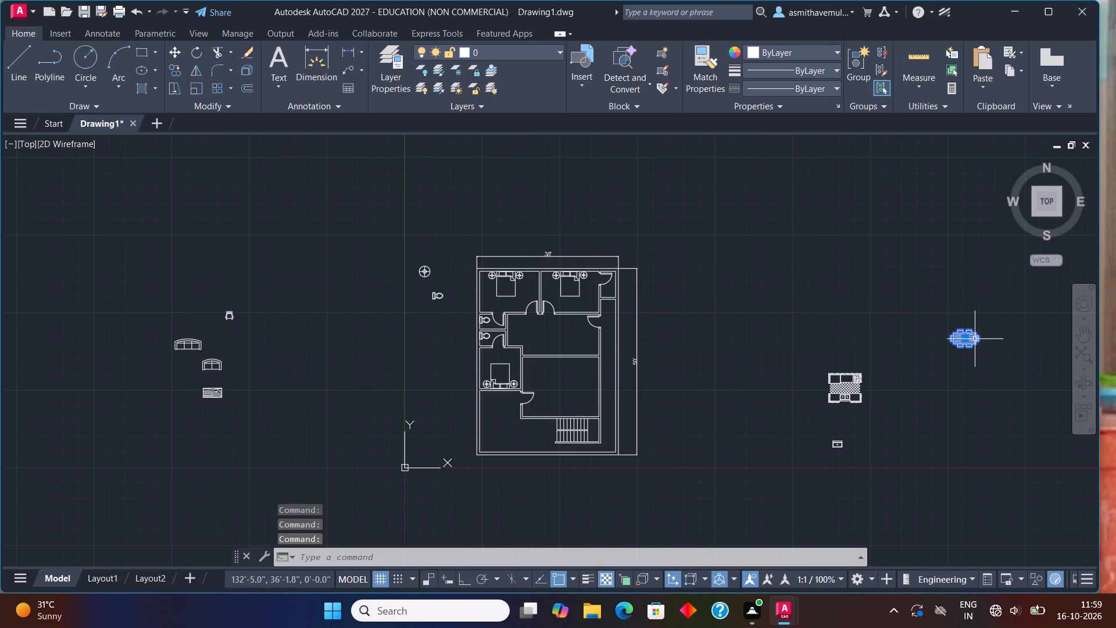
key(m)
key(Return)
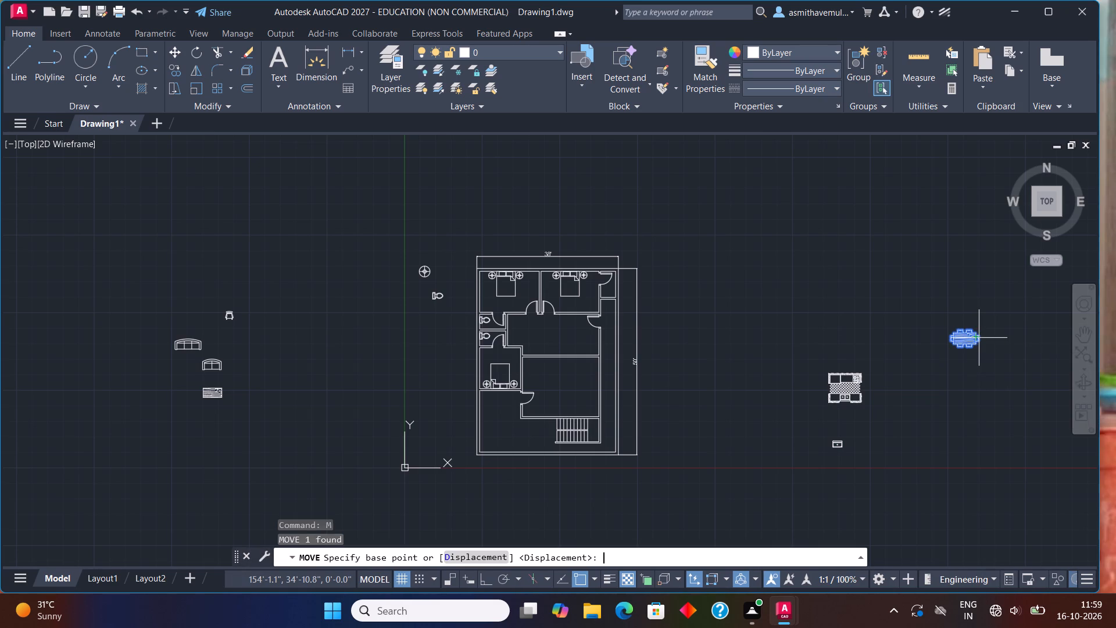
click(966, 341)
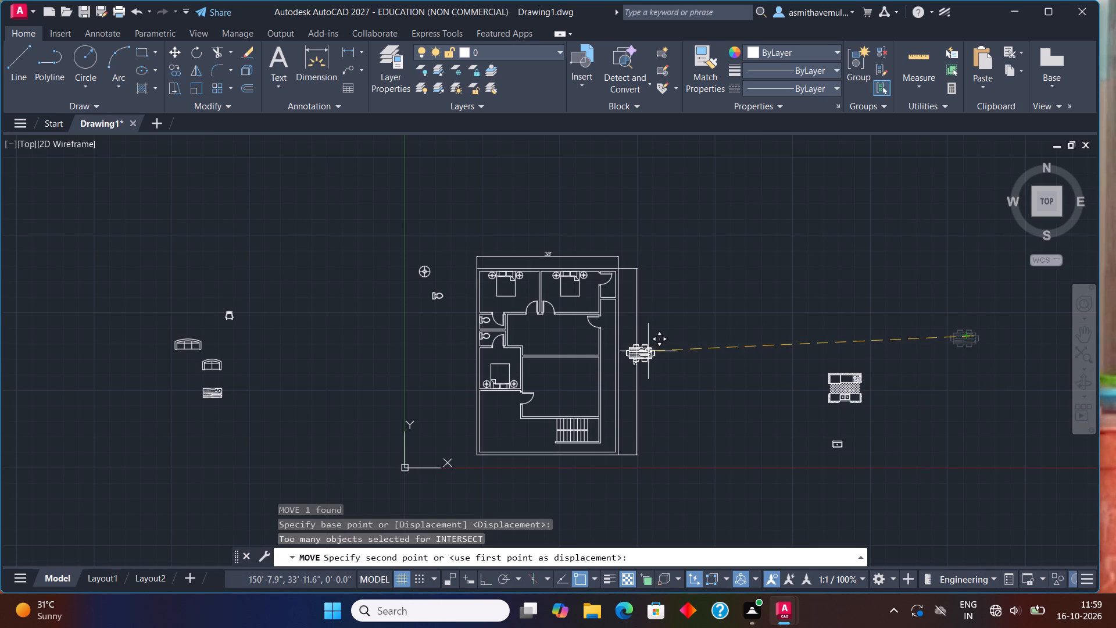
scroll(539, 337, up, 4)
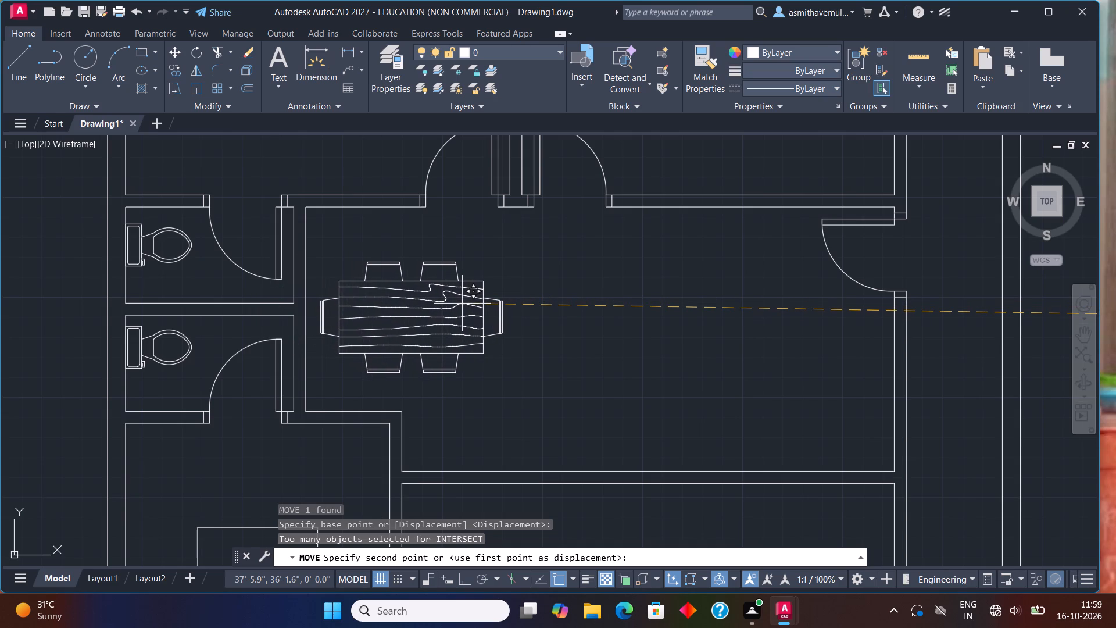
click(462, 311)
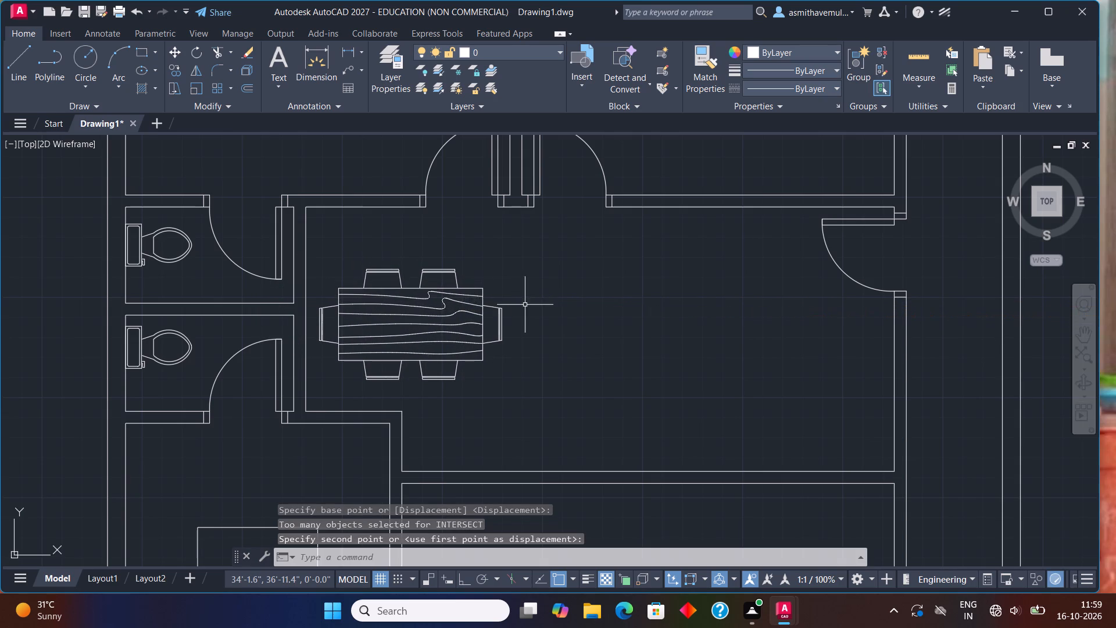
Move the 7 ft sofa, the 5 ft loveseat and the rectangular woodgrain table together from west of the plan to just east of it.
scroll(525, 305, down, 3)
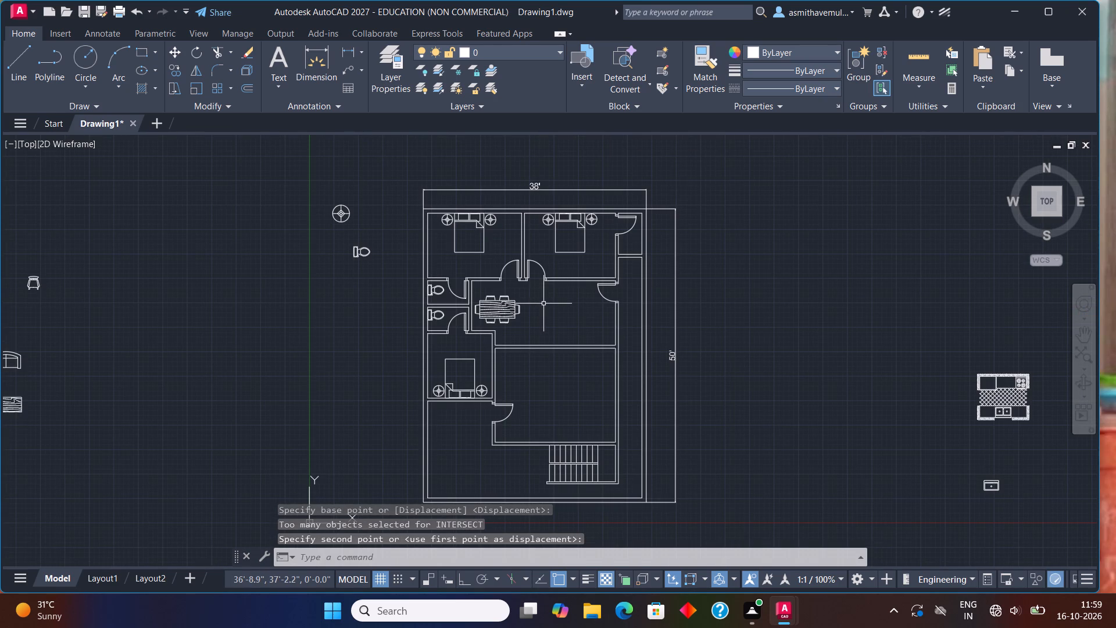
middle_drag(544, 295, 560, 239)
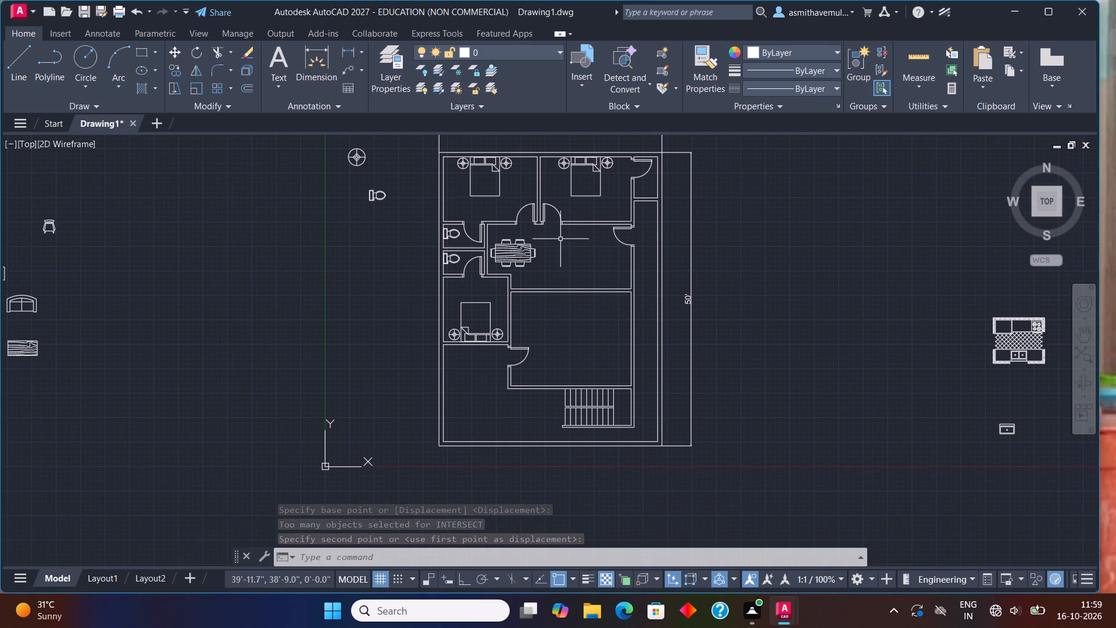
middle_drag(301, 312, 392, 270)
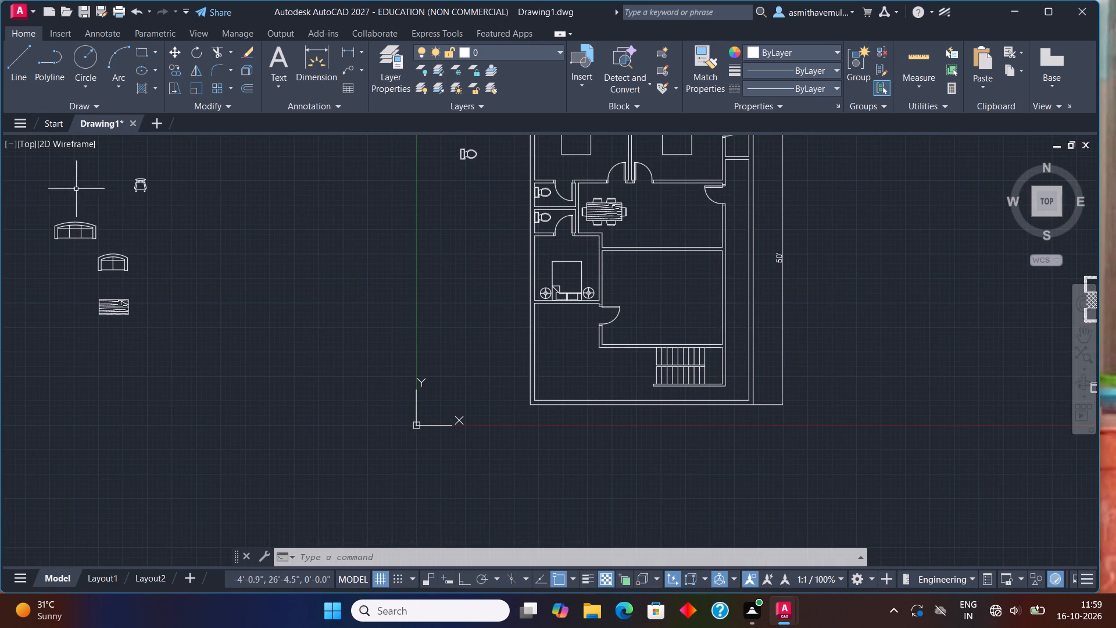
click(76, 231)
click(90, 209)
drag(88, 210, 80, 259)
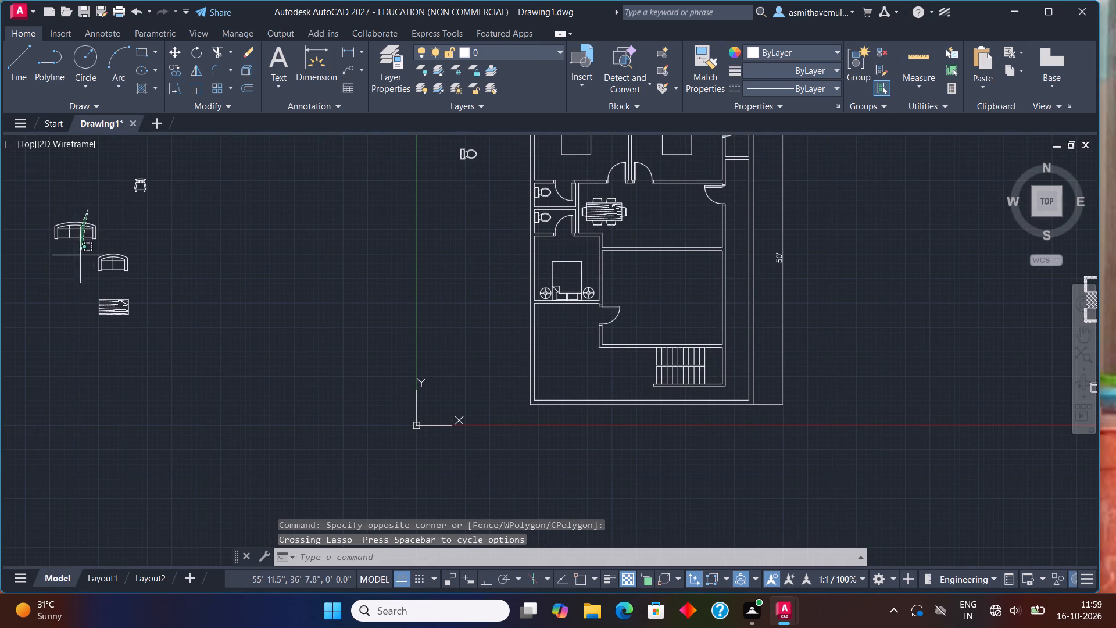
drag(80, 259, 178, 312)
key(m)
key(Return)
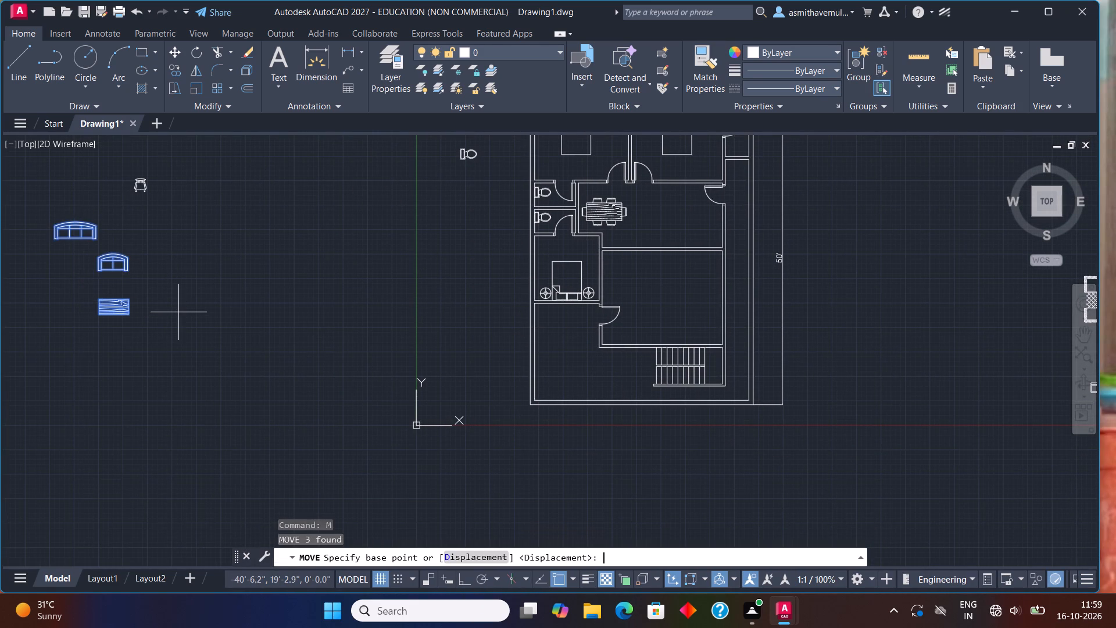
drag(98, 302, 108, 302)
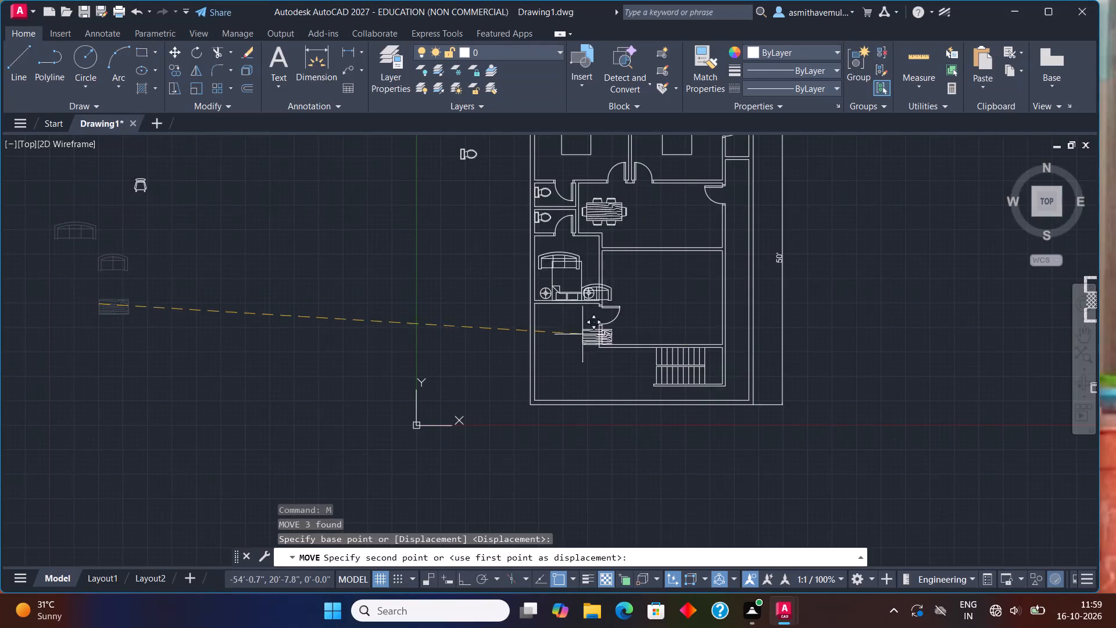
middle_drag(843, 347, 467, 331)
scroll(467, 330, up, 1)
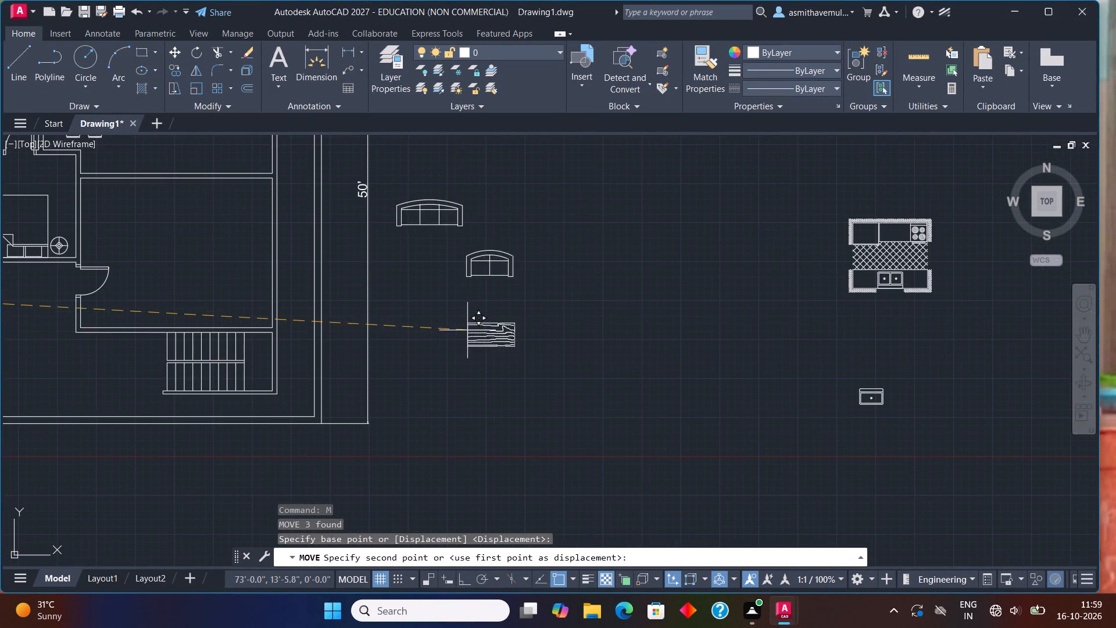
click(484, 331)
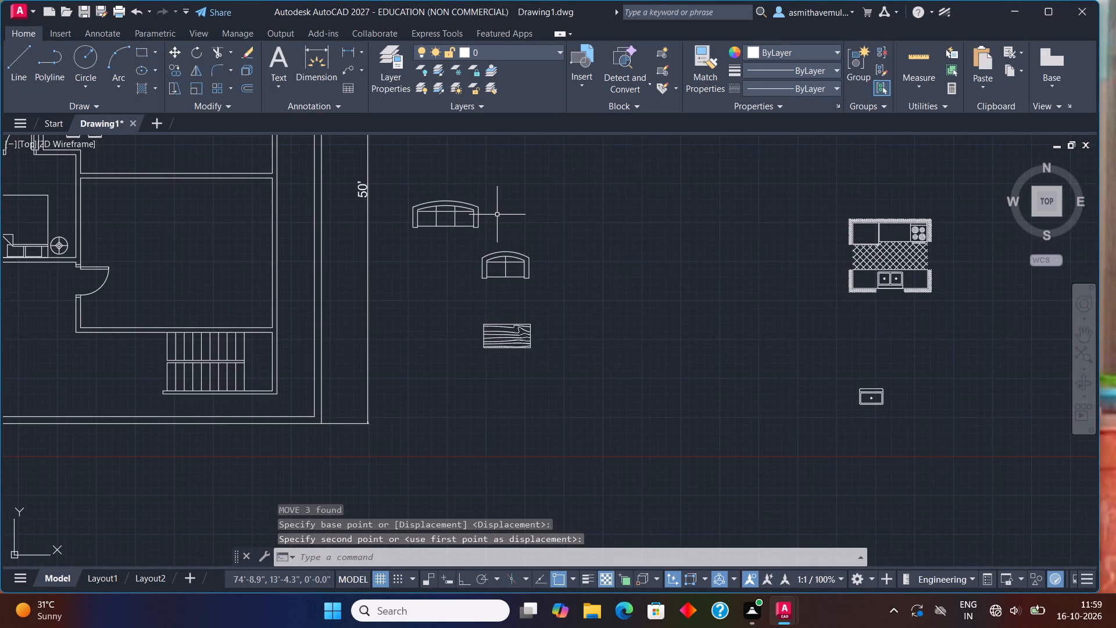
Rotate the 7 ft sofa roughly half a turn about the middle of its backrest, with Ortho on.
click(479, 209)
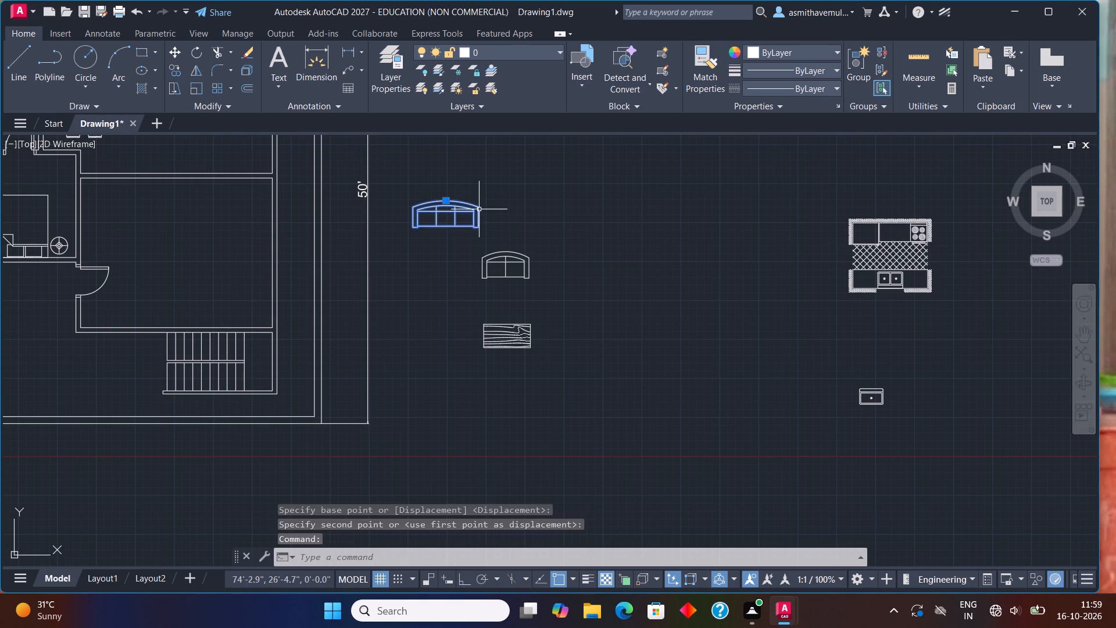
text(RO)
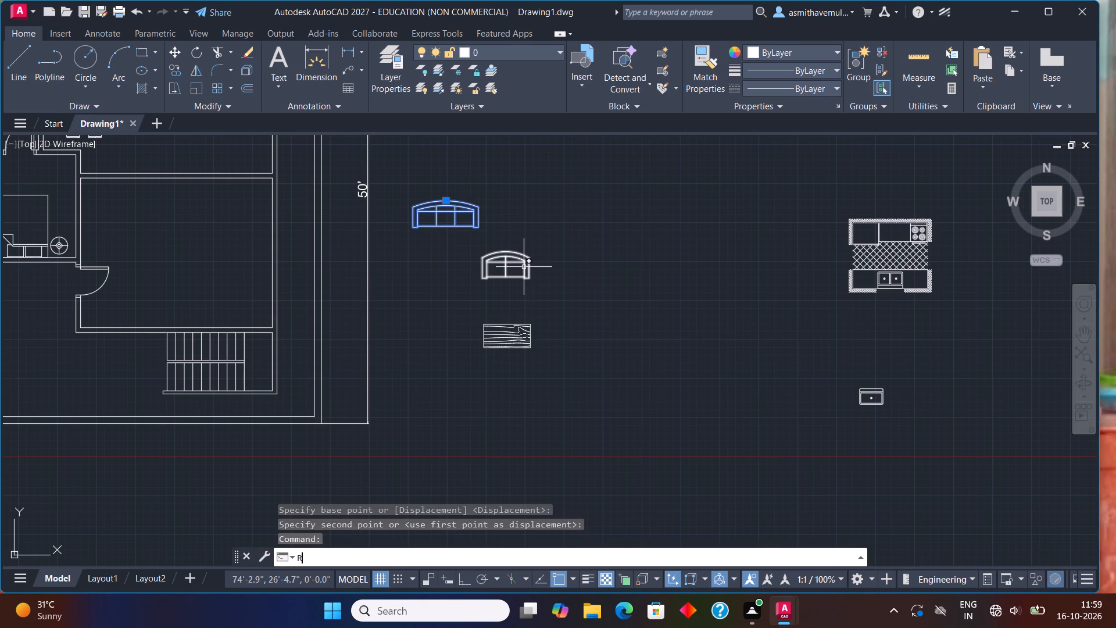
key(Return)
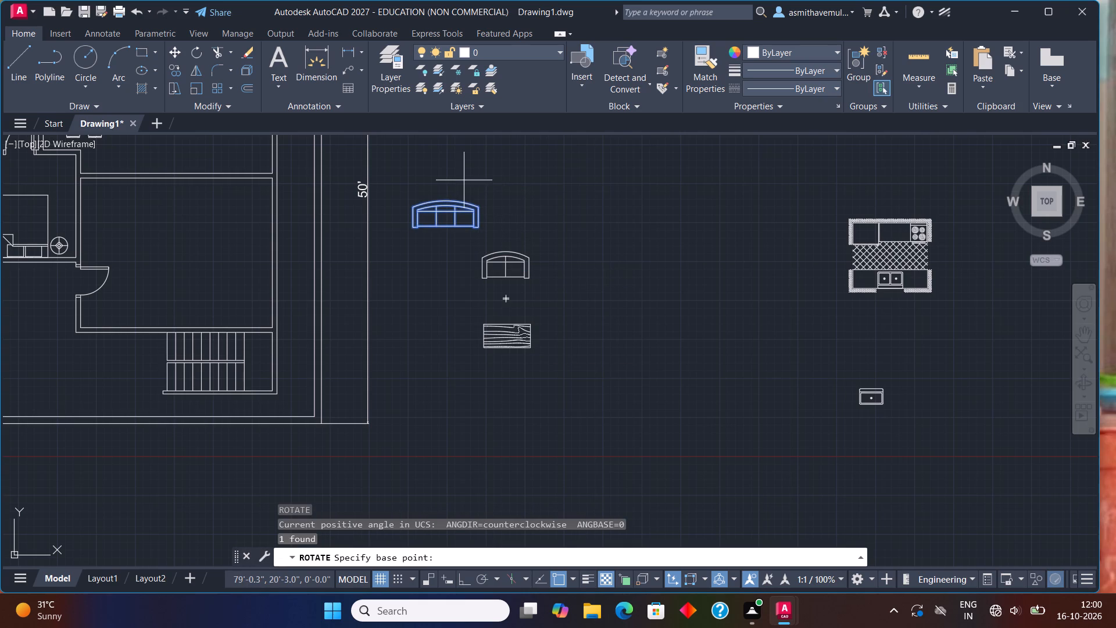
click(442, 201)
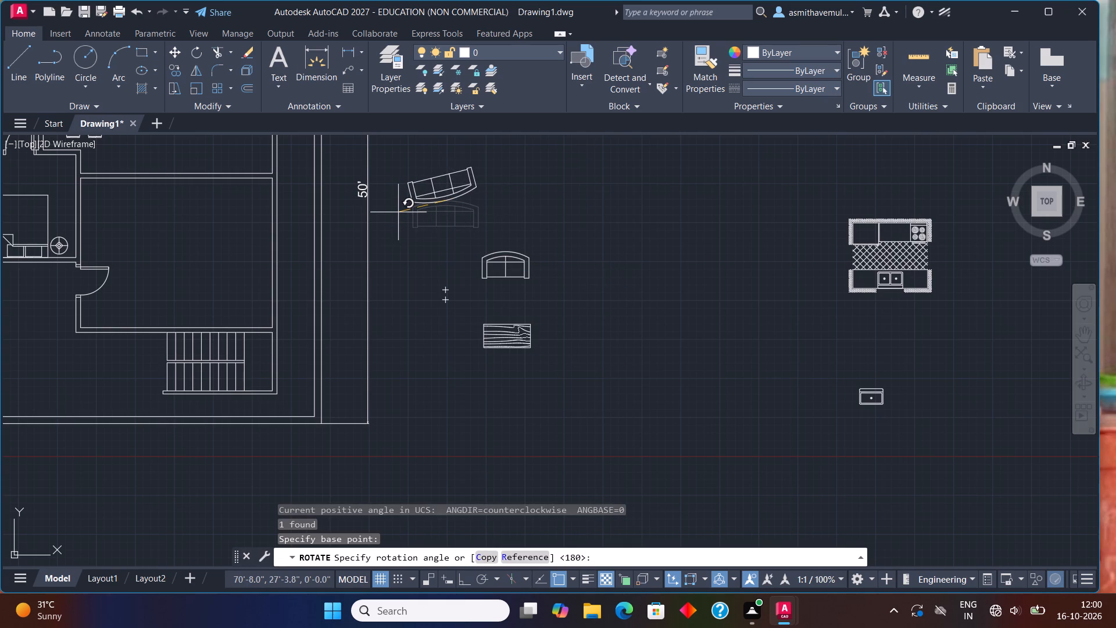
key(F8)
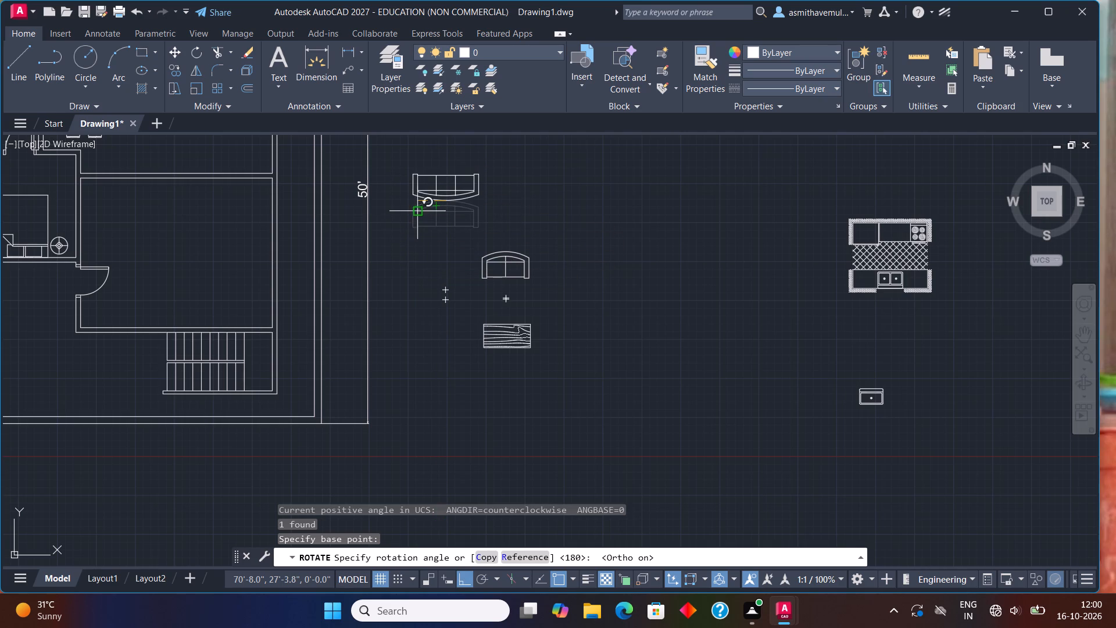
click(359, 199)
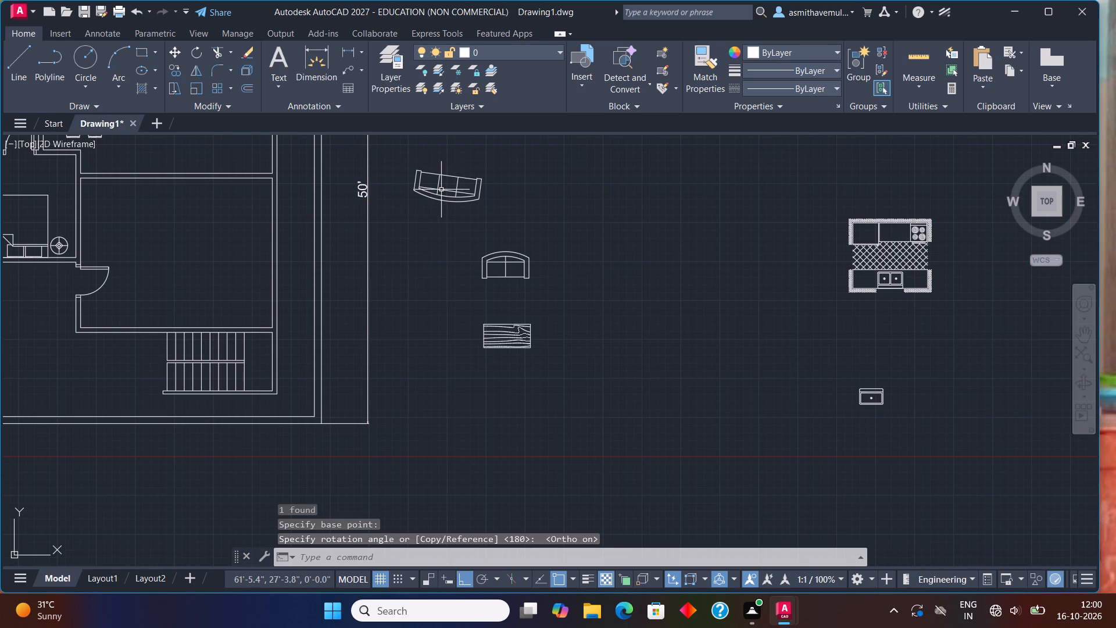
Insert another Sofa - Roundback 7 ft. block from DesignCenter east of the plan, south of the kitchen block.
key(ctrl+2)
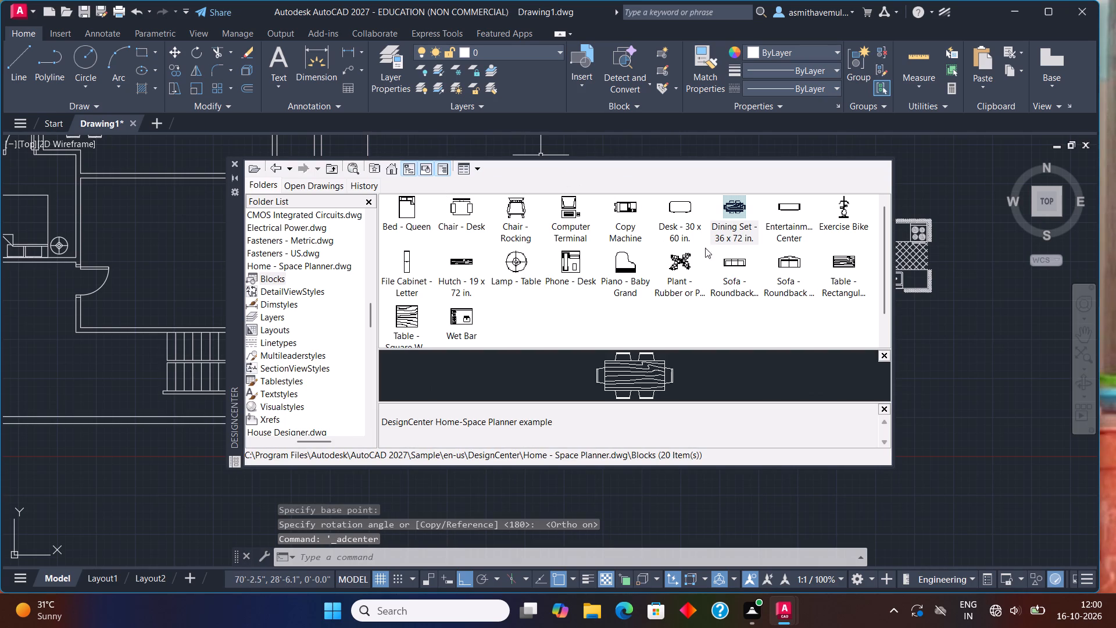
drag(727, 262, 908, 377)
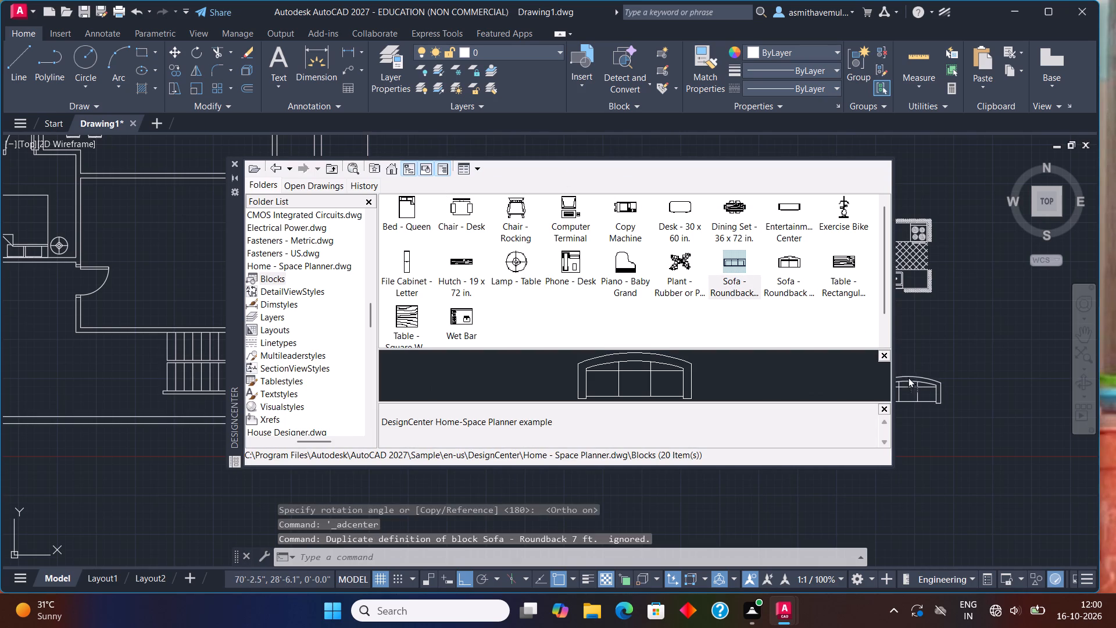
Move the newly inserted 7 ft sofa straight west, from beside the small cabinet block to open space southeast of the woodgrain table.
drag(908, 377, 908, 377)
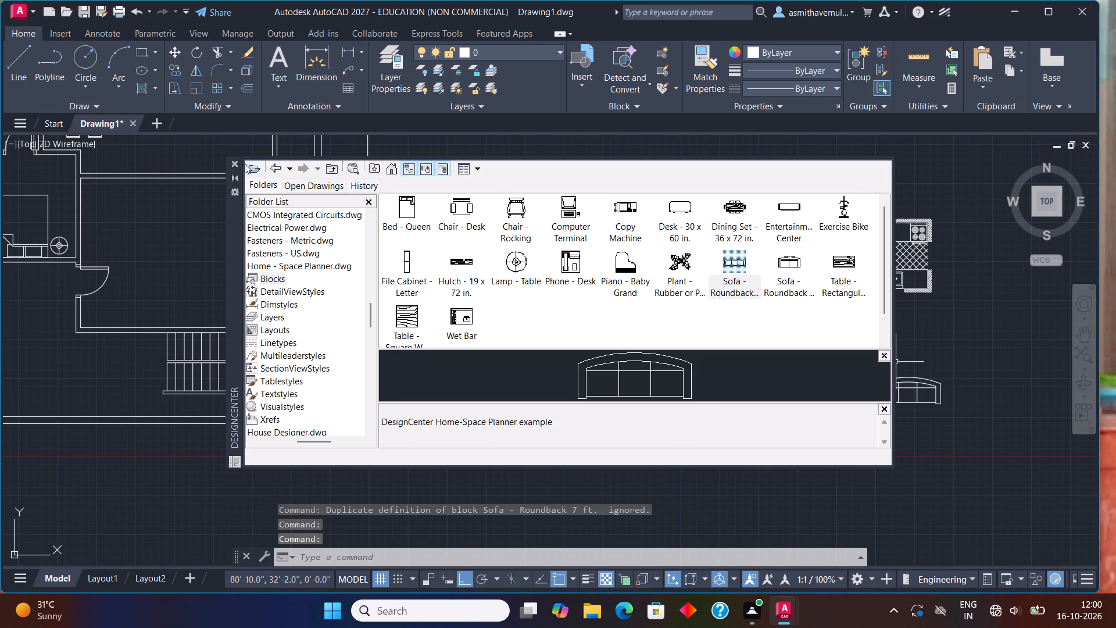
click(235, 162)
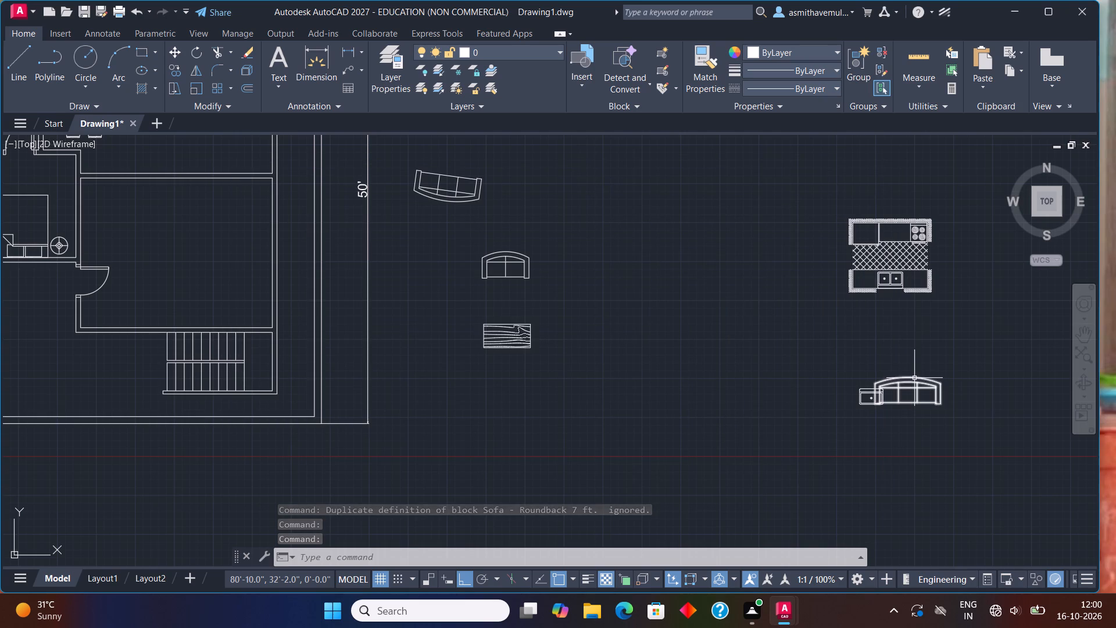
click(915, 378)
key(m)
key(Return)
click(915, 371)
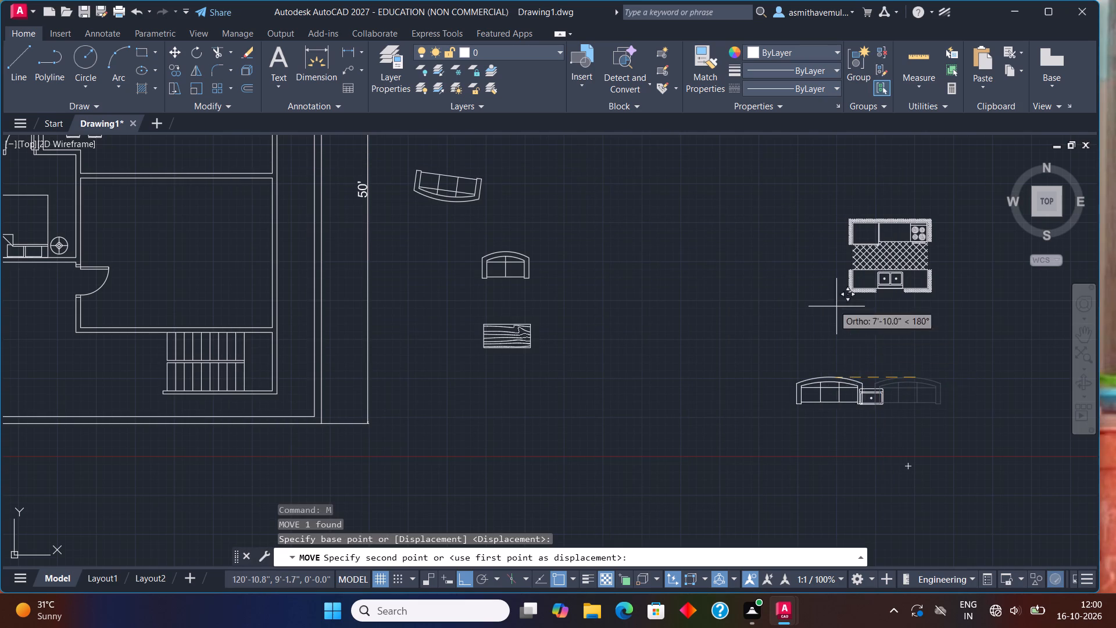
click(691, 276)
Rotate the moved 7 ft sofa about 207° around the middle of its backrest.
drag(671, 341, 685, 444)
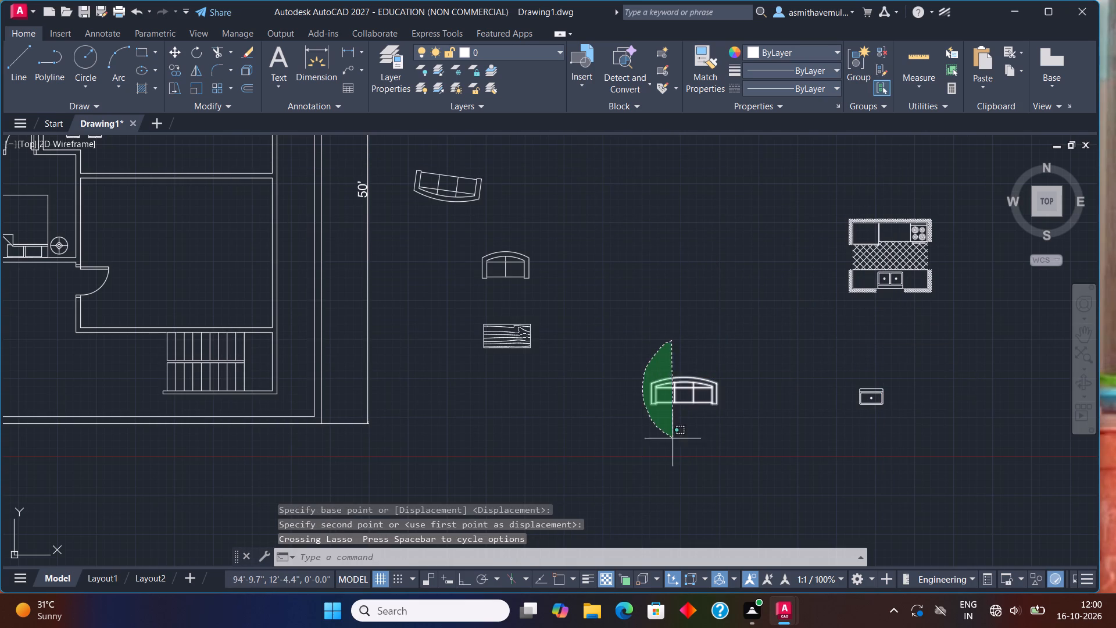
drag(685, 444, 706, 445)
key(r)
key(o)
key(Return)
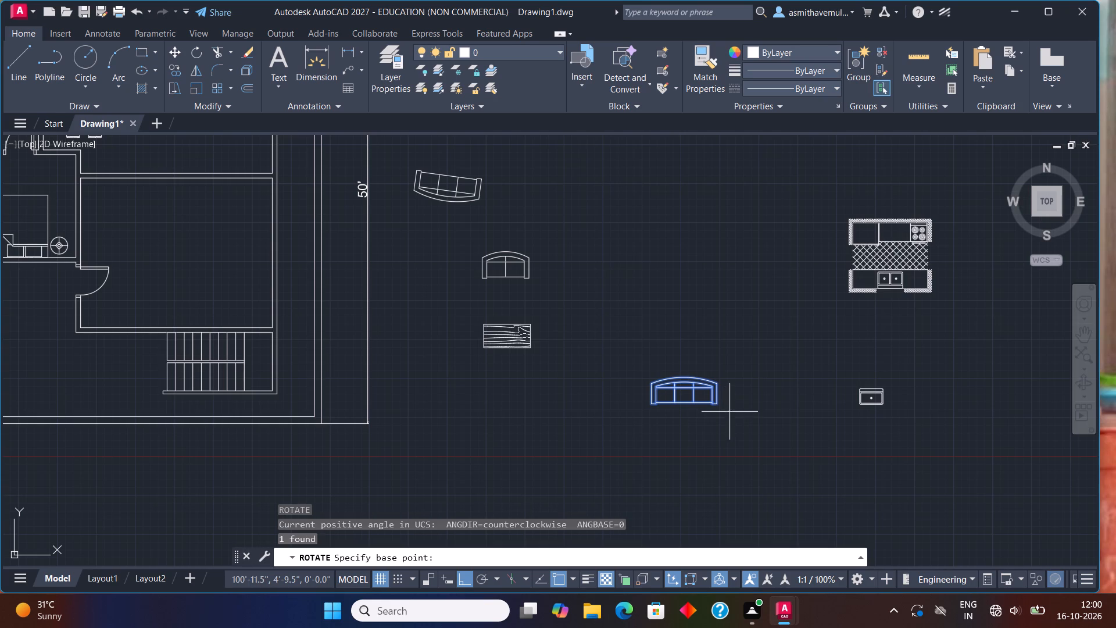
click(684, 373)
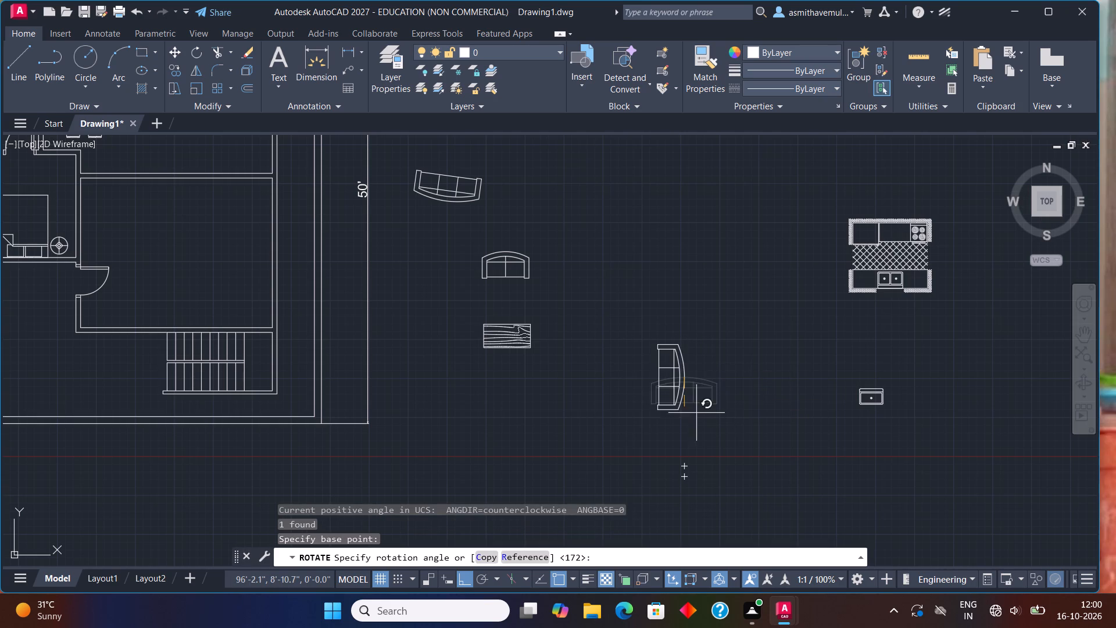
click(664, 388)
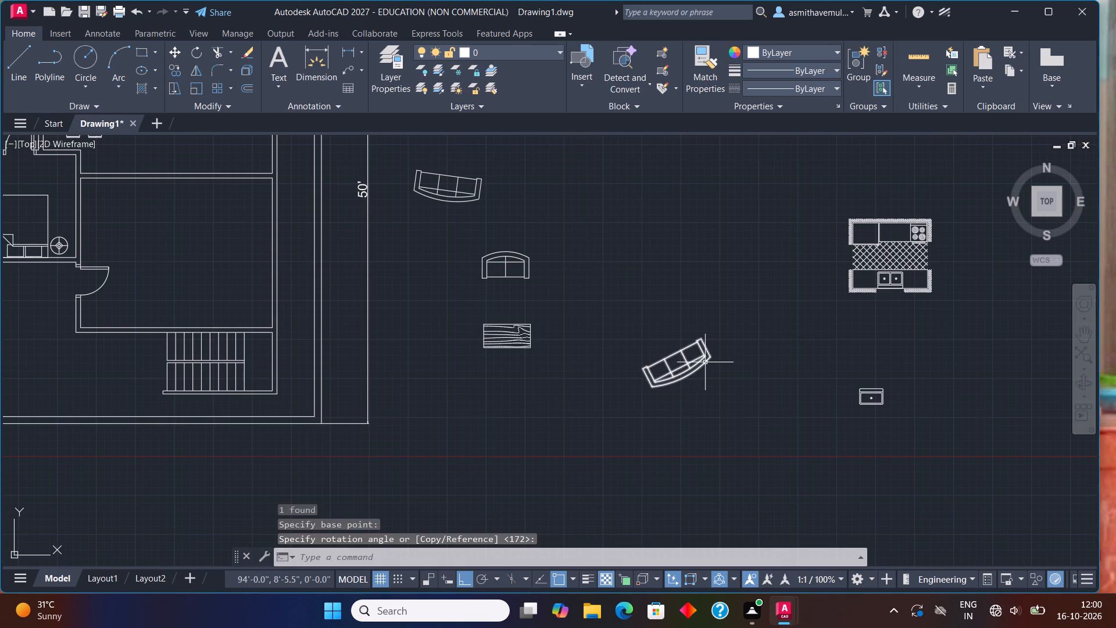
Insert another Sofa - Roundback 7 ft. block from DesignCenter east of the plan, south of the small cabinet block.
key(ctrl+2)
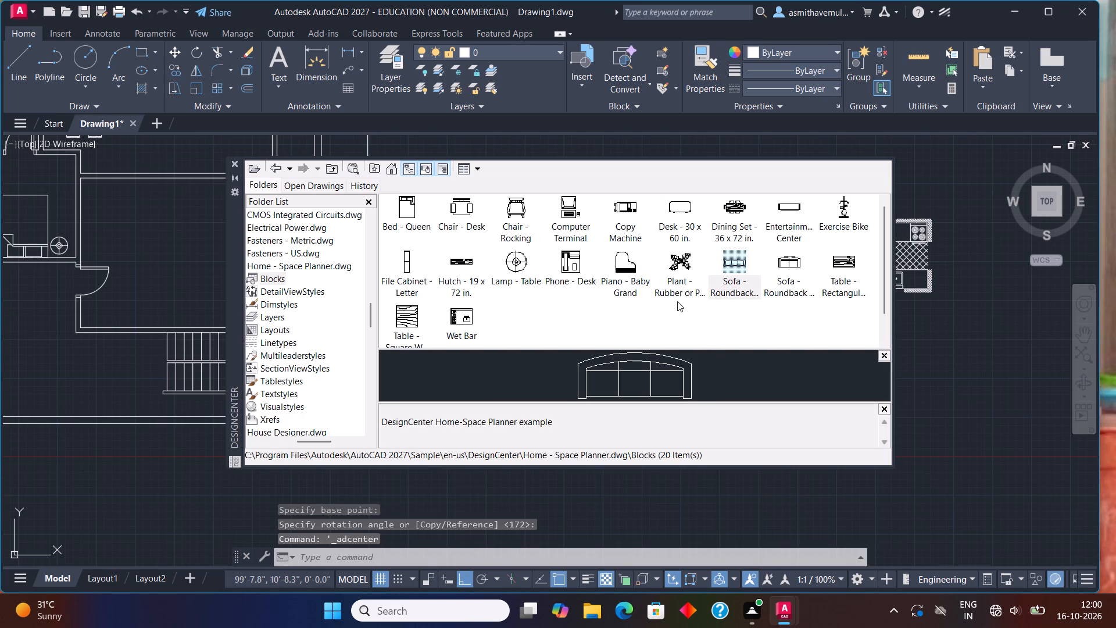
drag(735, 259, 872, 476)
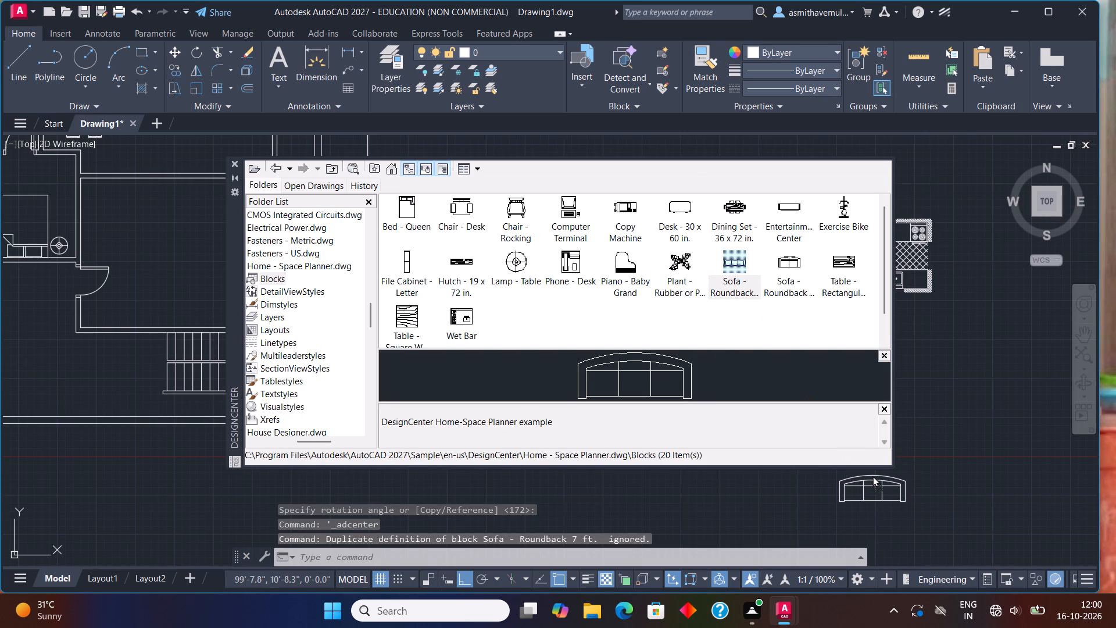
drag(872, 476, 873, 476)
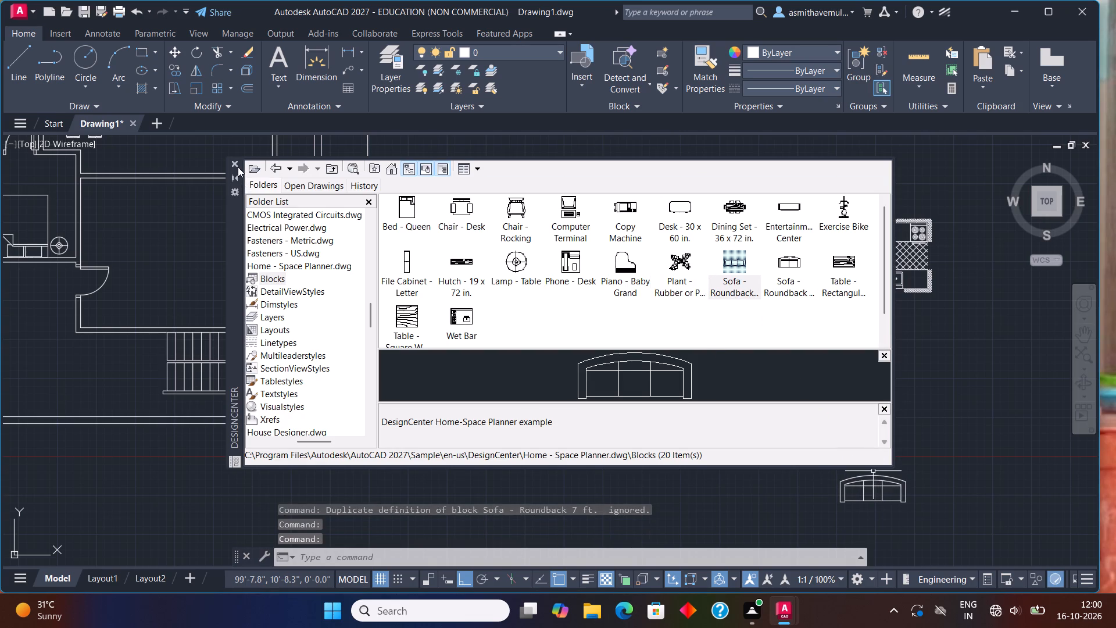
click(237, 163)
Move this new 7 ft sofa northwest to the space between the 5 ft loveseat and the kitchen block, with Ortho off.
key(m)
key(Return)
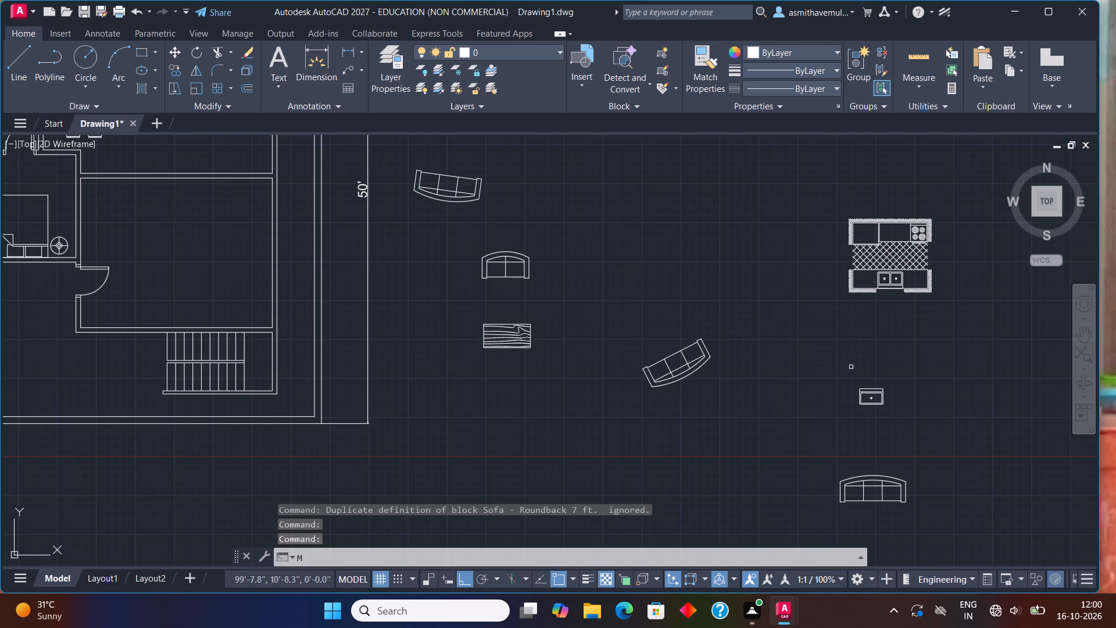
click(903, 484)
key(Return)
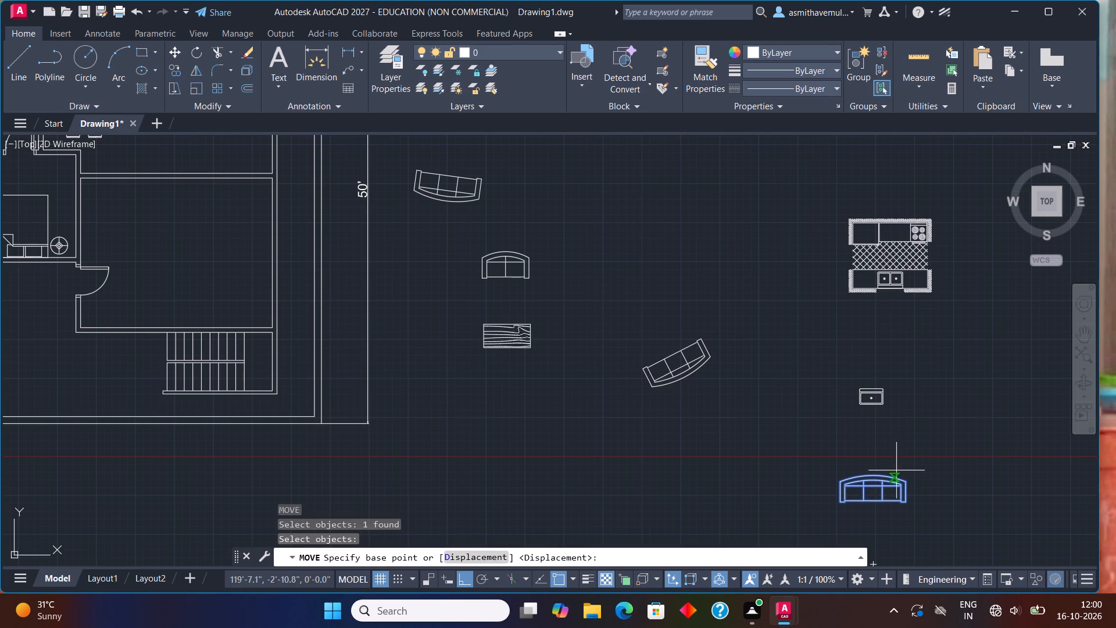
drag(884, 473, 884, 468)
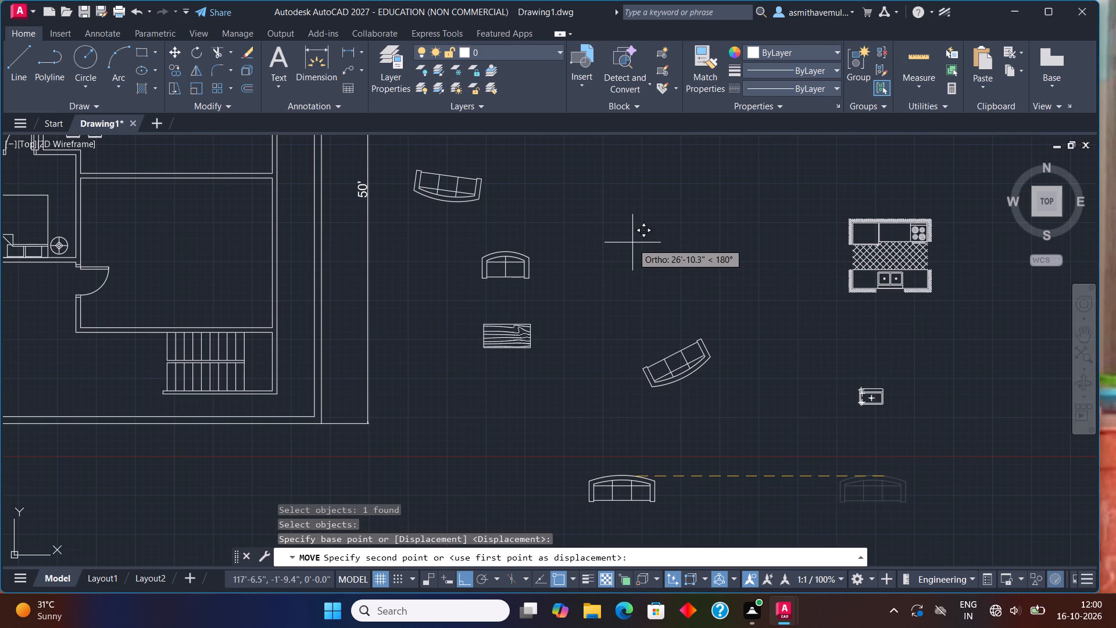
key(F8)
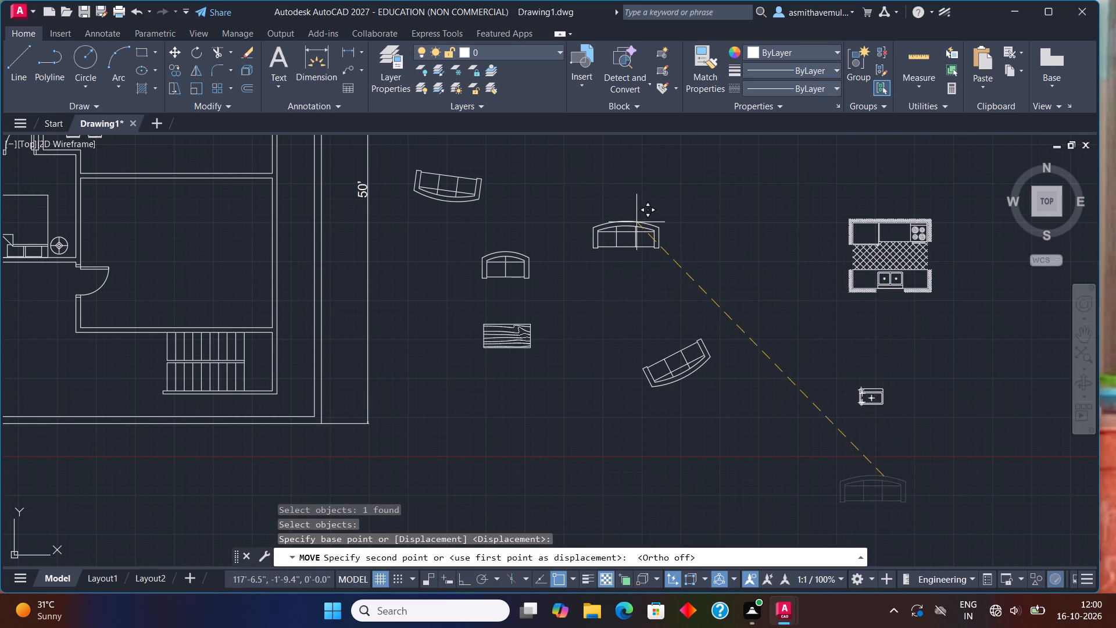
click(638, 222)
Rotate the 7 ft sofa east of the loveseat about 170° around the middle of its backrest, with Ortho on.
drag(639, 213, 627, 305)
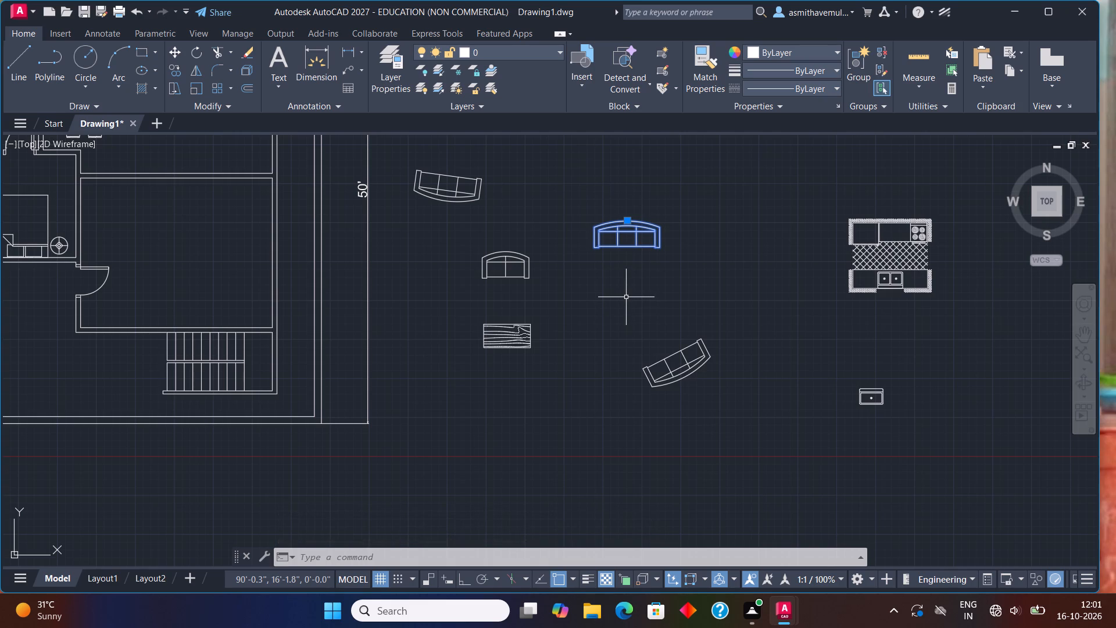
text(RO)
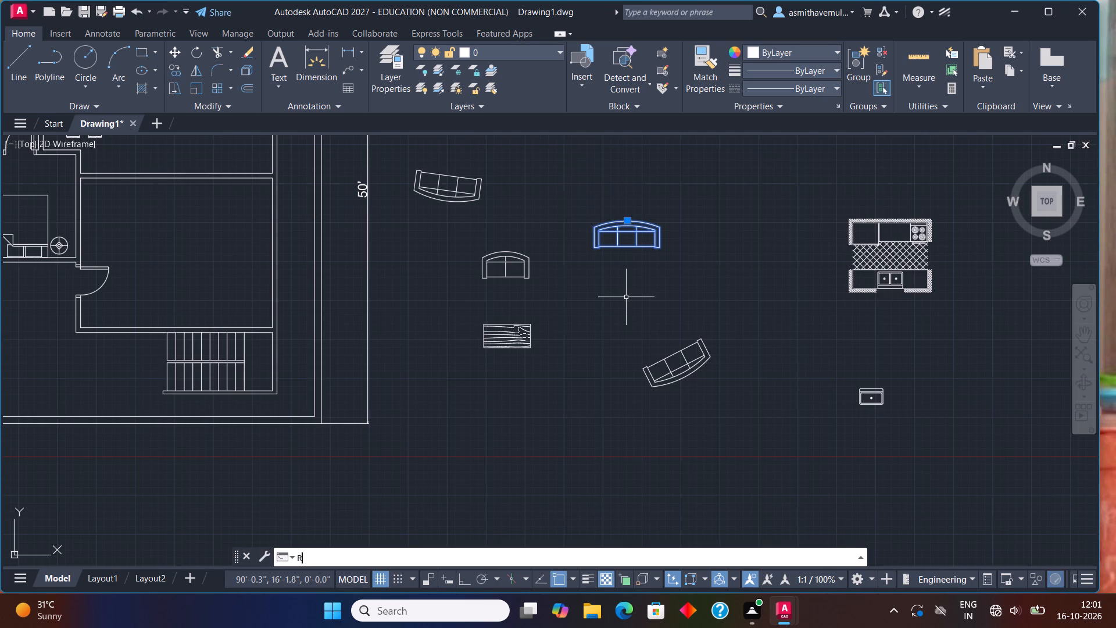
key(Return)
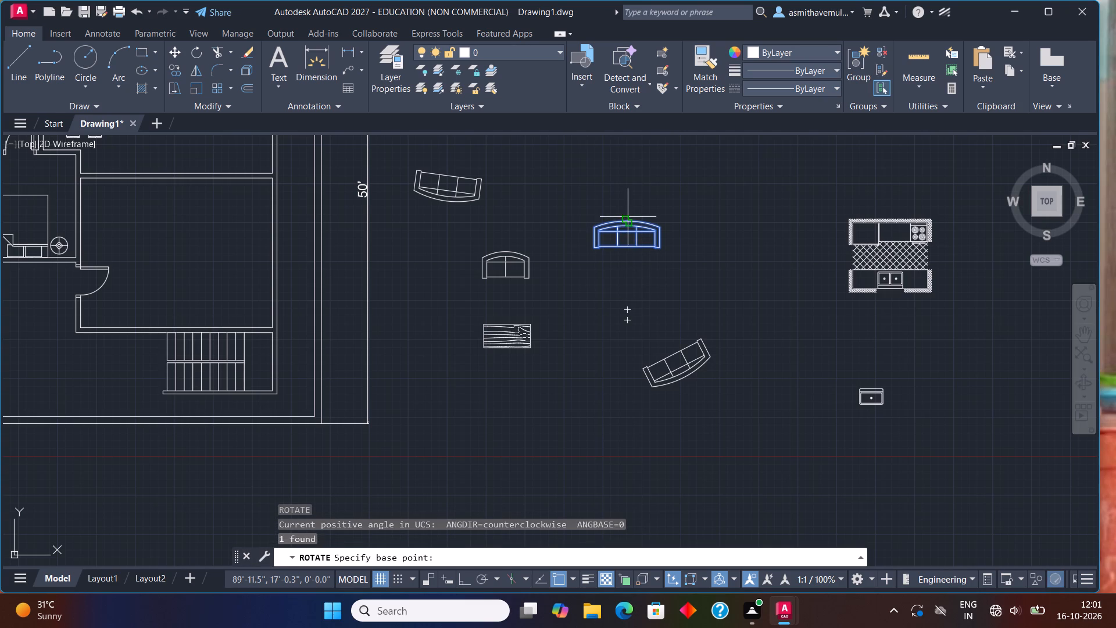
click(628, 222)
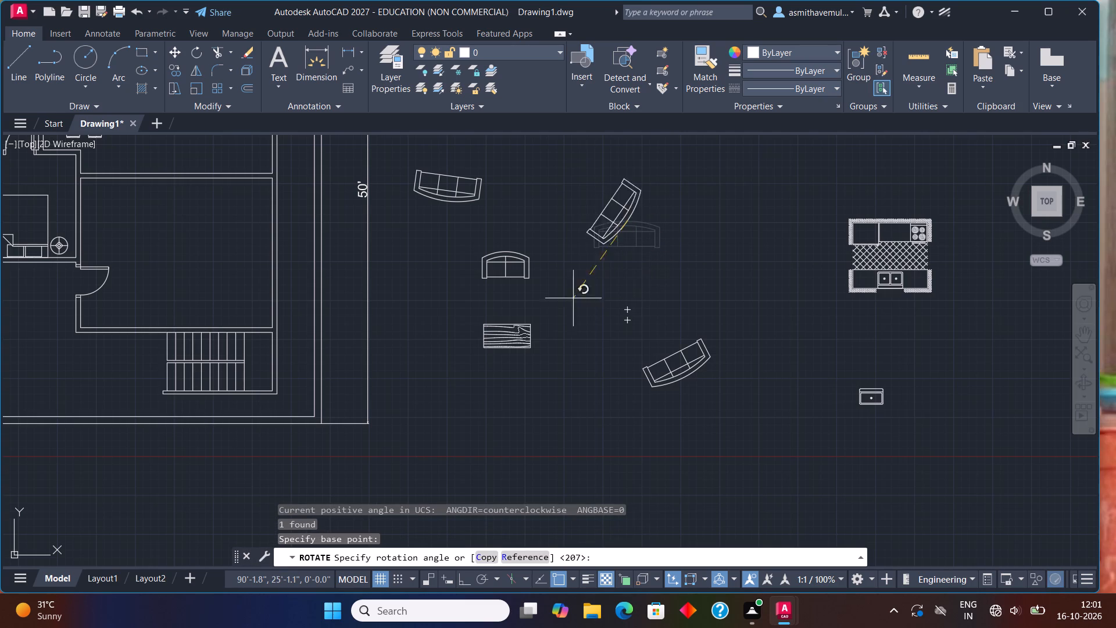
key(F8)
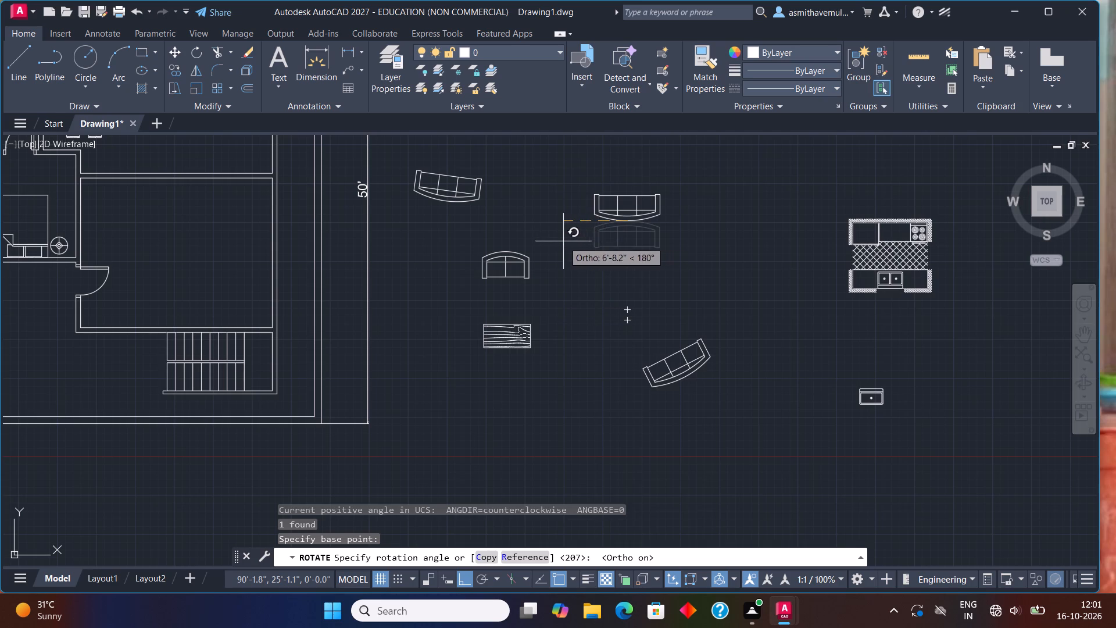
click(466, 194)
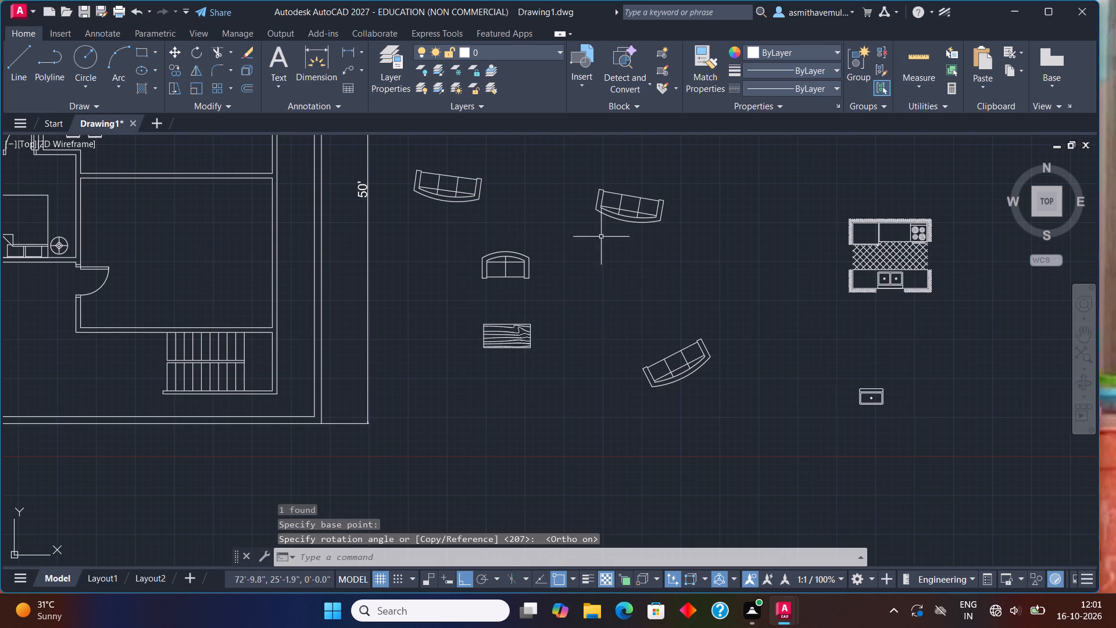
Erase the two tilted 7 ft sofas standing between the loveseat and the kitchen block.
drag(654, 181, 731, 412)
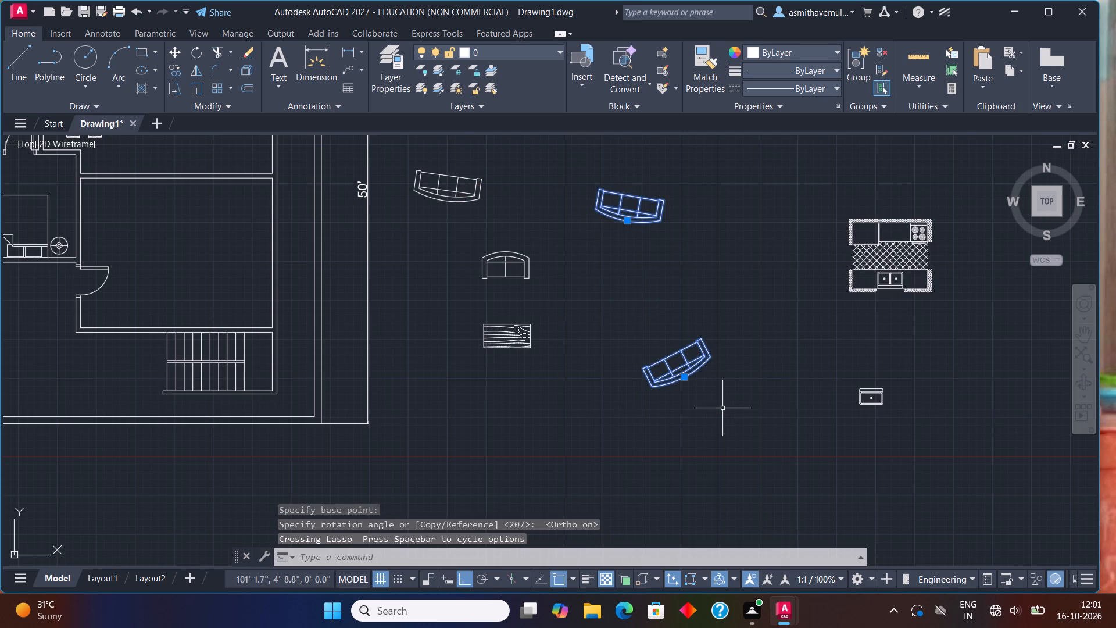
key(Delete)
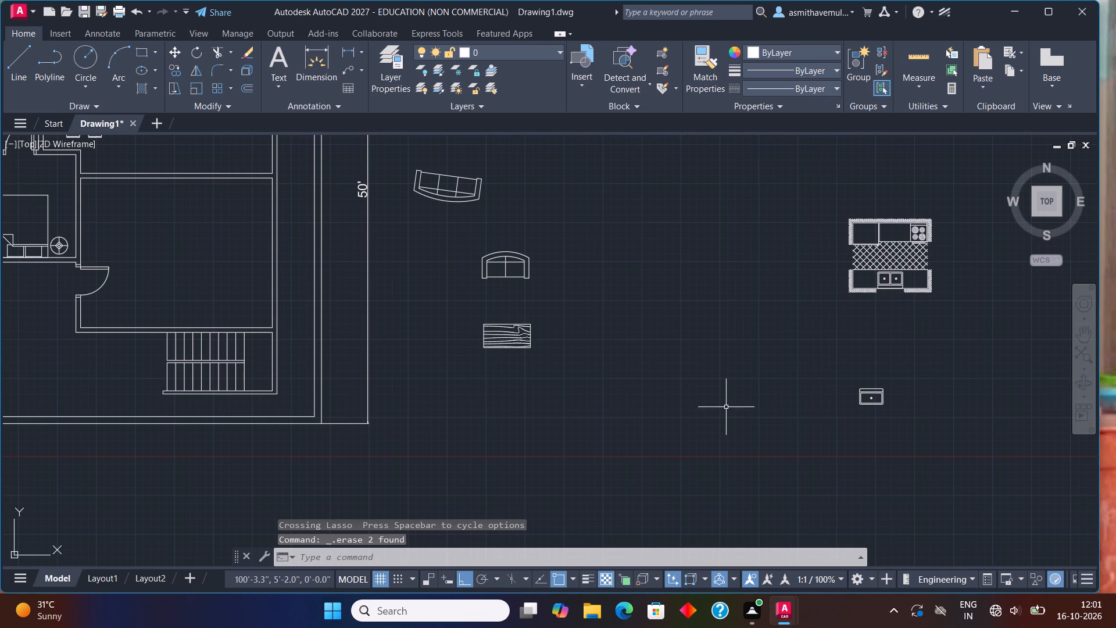
Insert a fresh Sofa - Roundback 7 ft. block from DesignCenter in the open space southeast of the plan.
key(ctrl+2)
drag(736, 258, 829, 342)
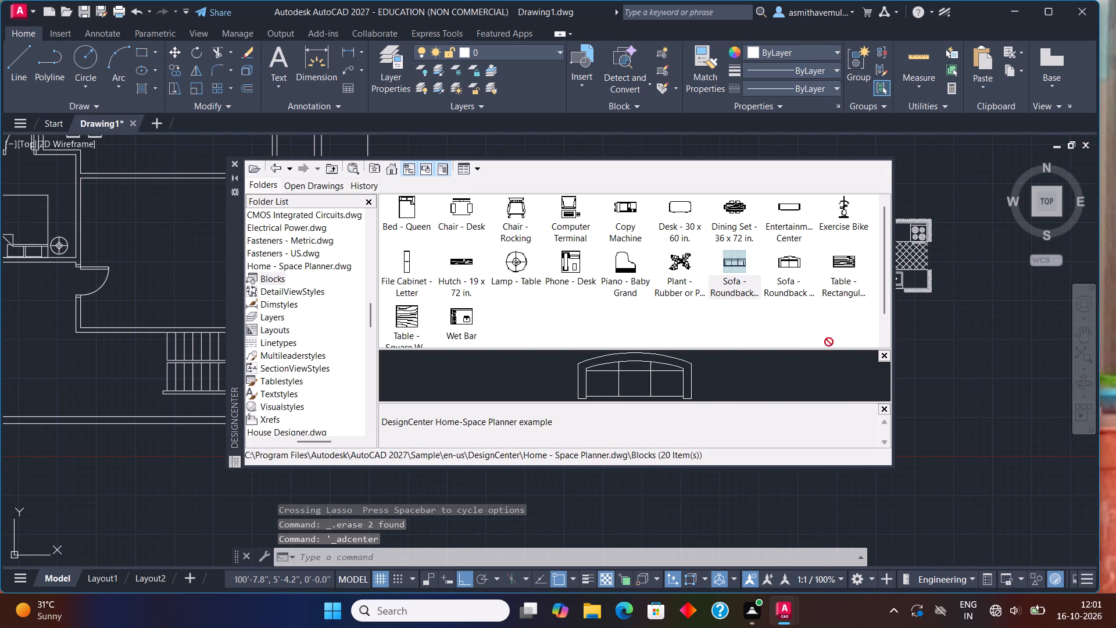
drag(829, 342, 643, 486)
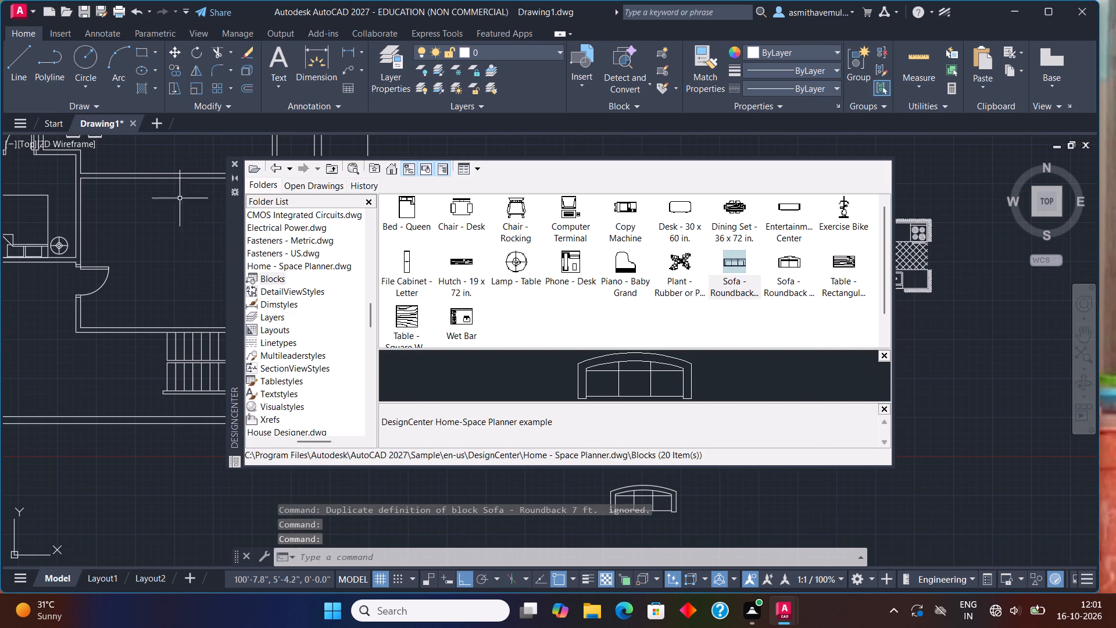
click(239, 165)
Rotate the new 7 ft sofa 180° around the middle of its backrest so its back faces south.
middle_drag(627, 329, 636, 208)
drag(674, 298, 652, 325)
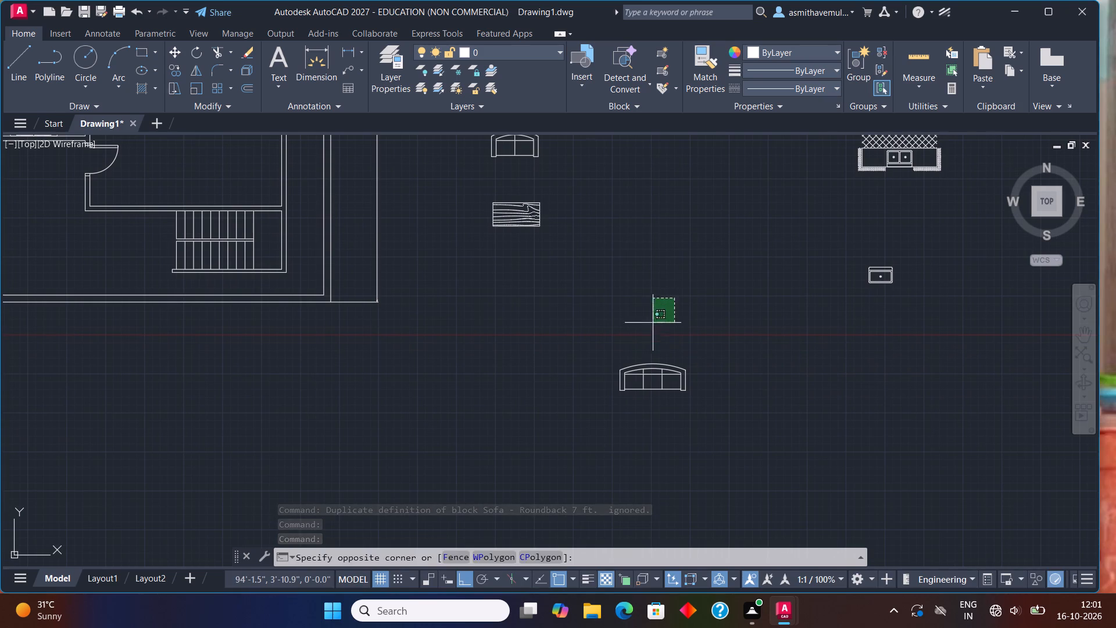
drag(652, 325, 689, 428)
key(r)
key(o)
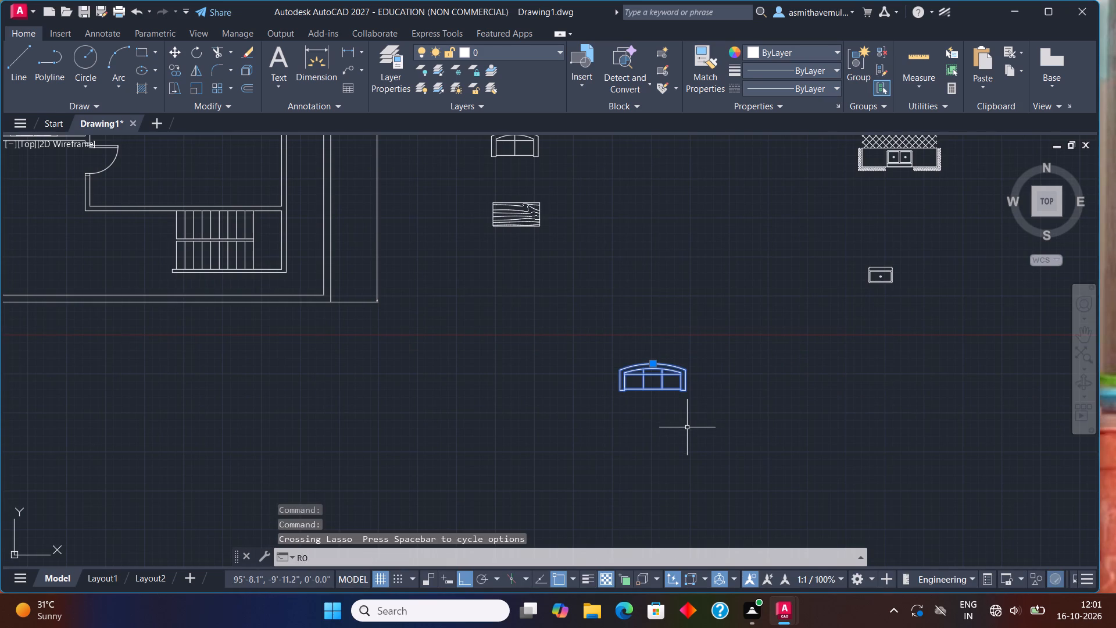
key(Return)
click(653, 361)
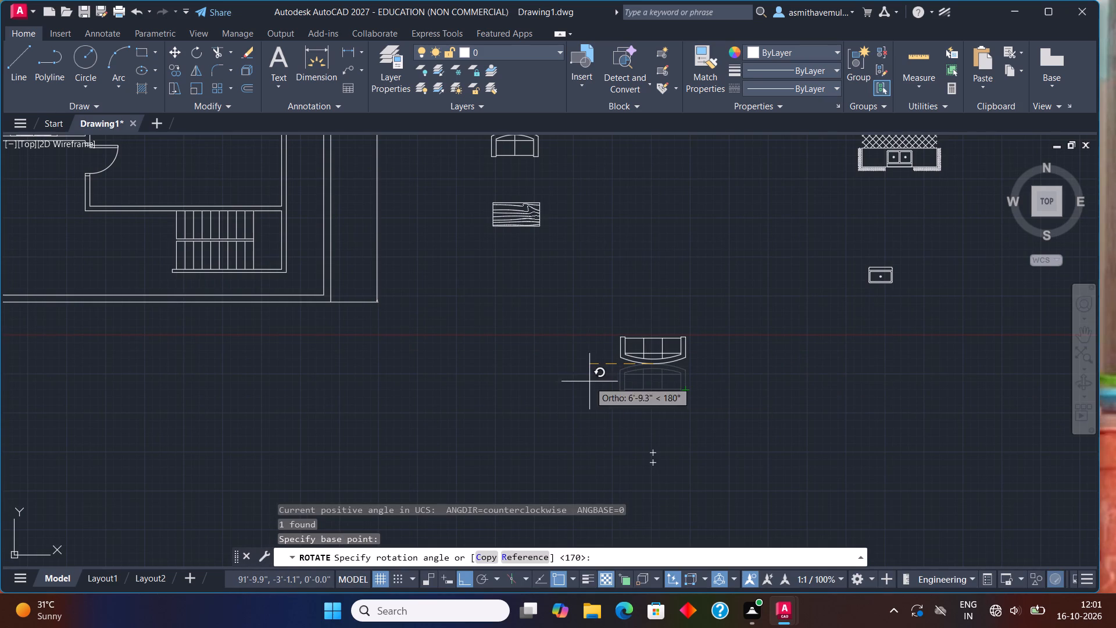
click(446, 377)
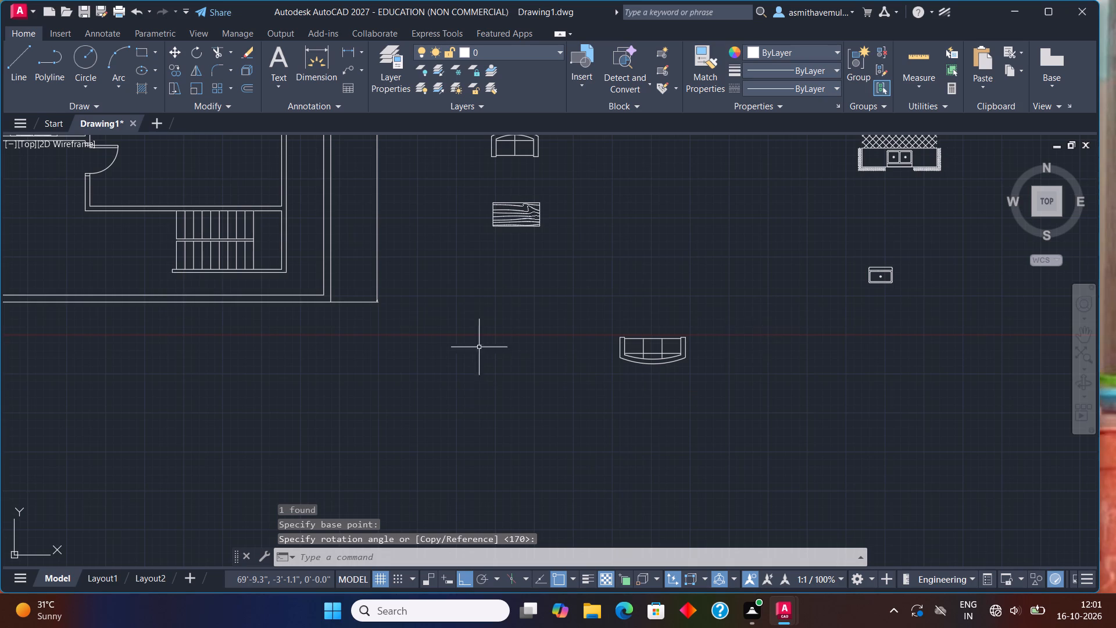
Move the rotated 7 ft sofa into the room north of the staircase, its backrest touching the south wall, with Ortho off.
click(627, 351)
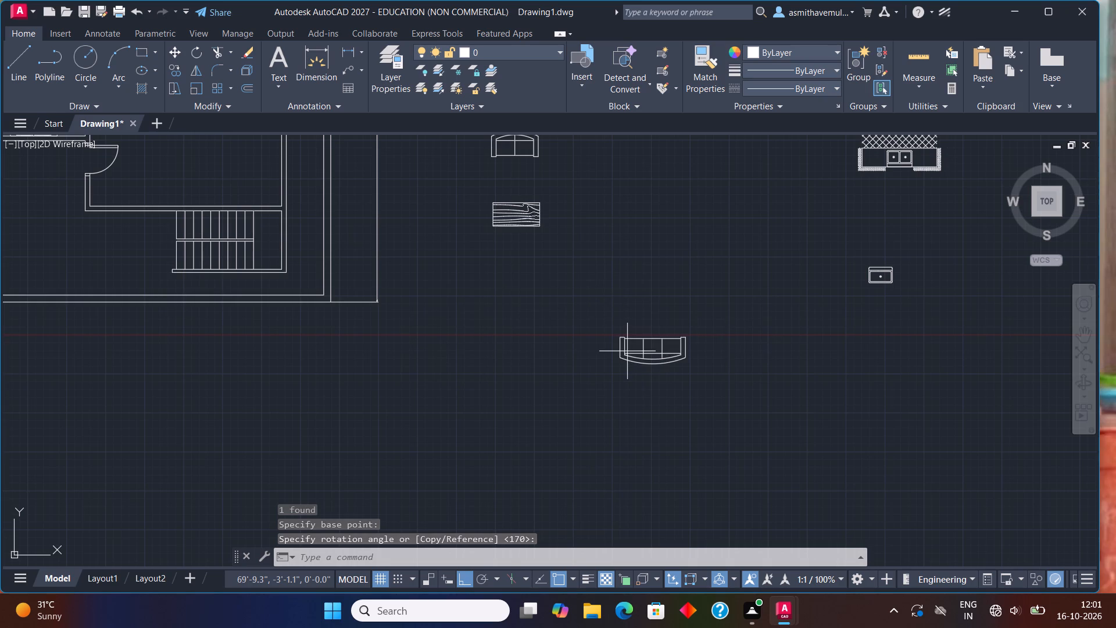
click(623, 344)
key(m)
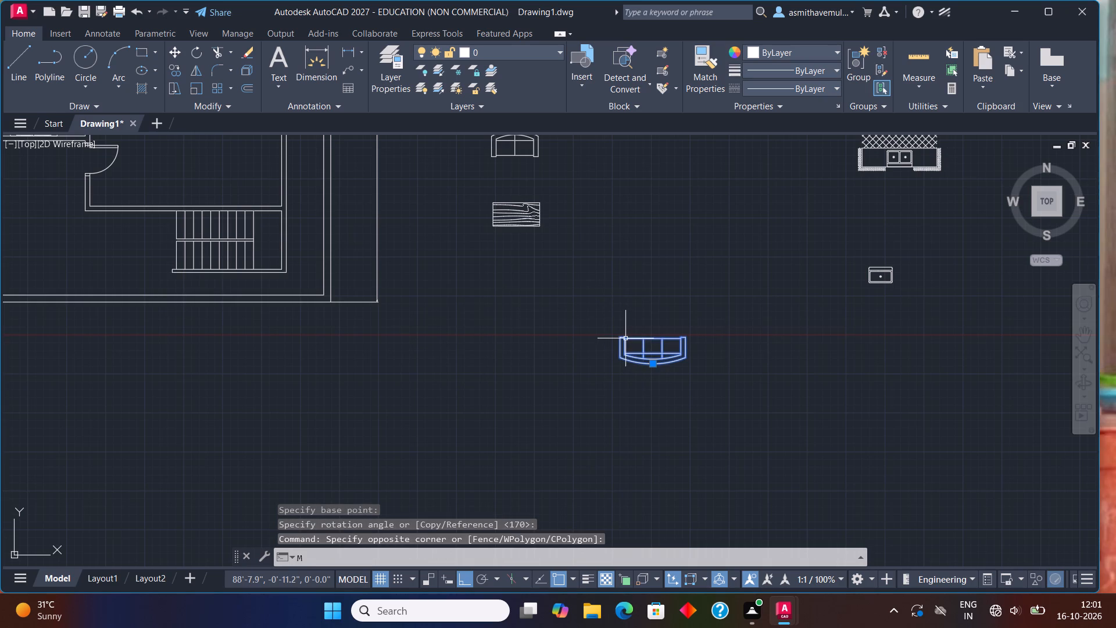
key(Return)
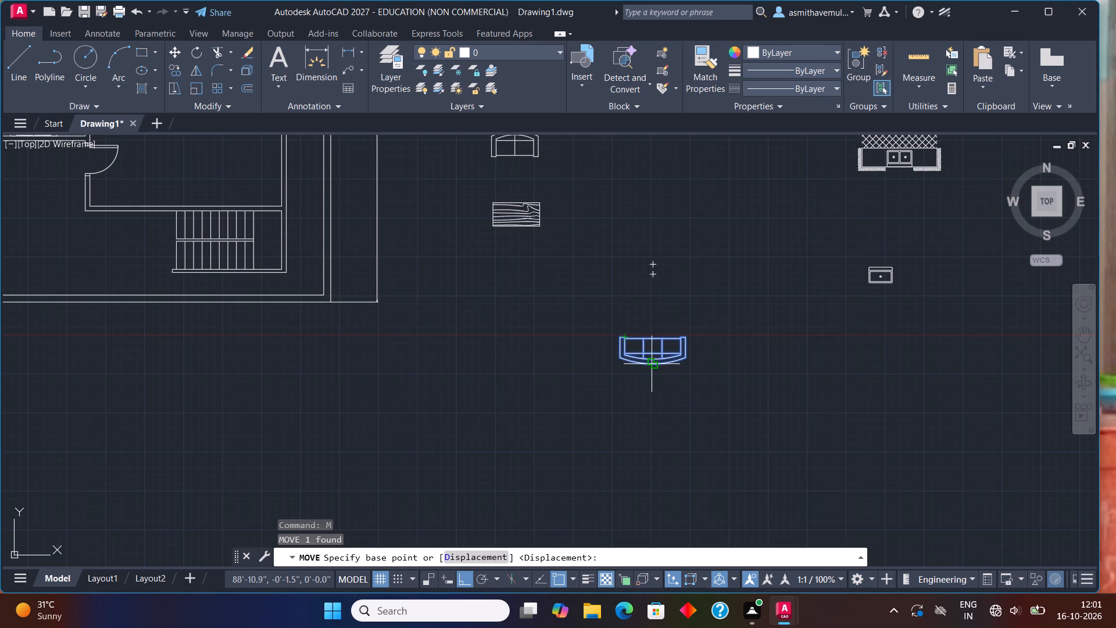
click(652, 364)
key(F8)
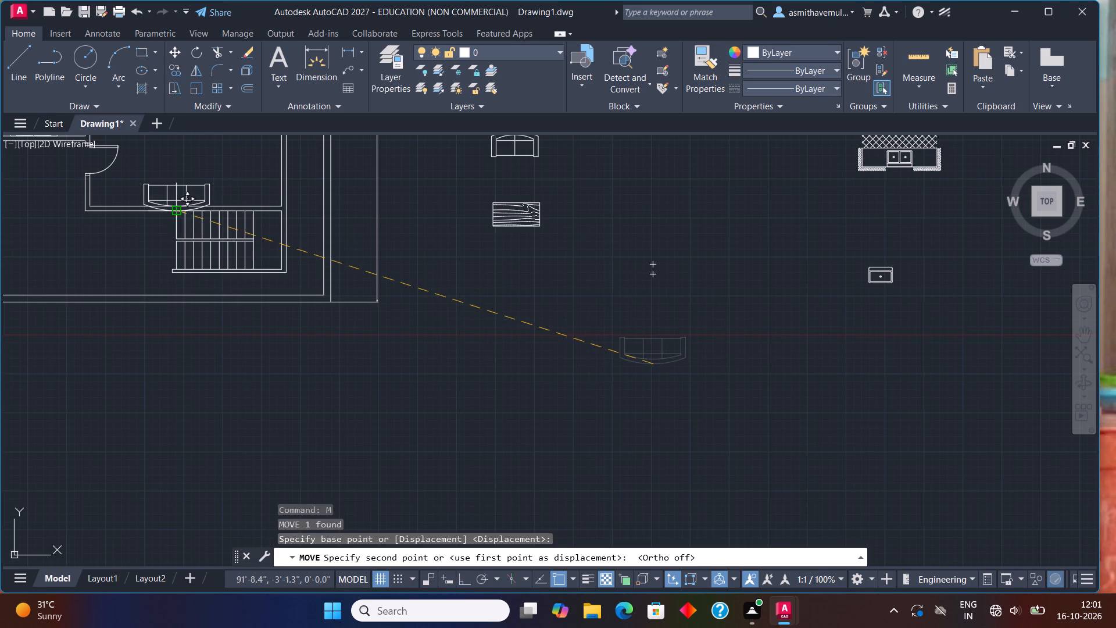
middle_drag(181, 209, 377, 473)
middle_drag(429, 482, 414, 437)
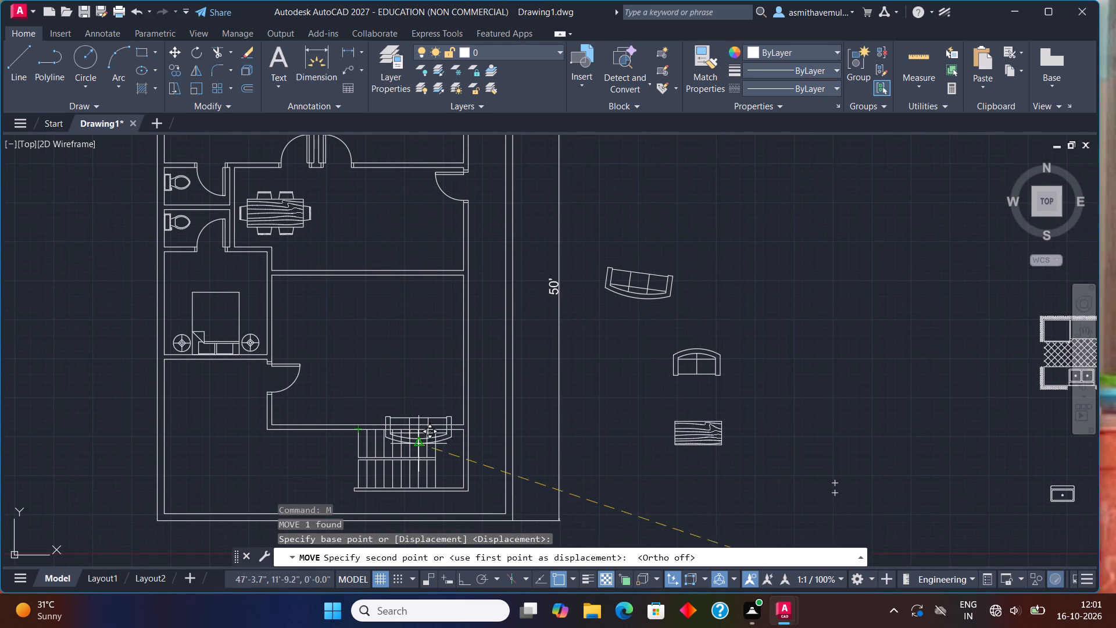
scroll(414, 446, up, 2)
scroll(368, 410, up, 1)
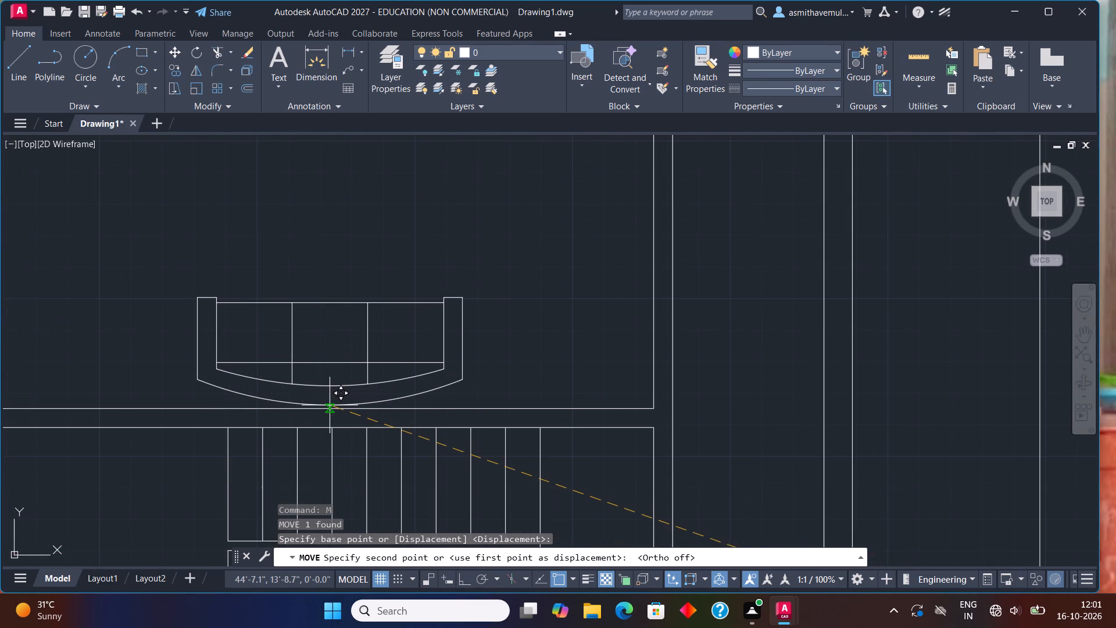
click(326, 409)
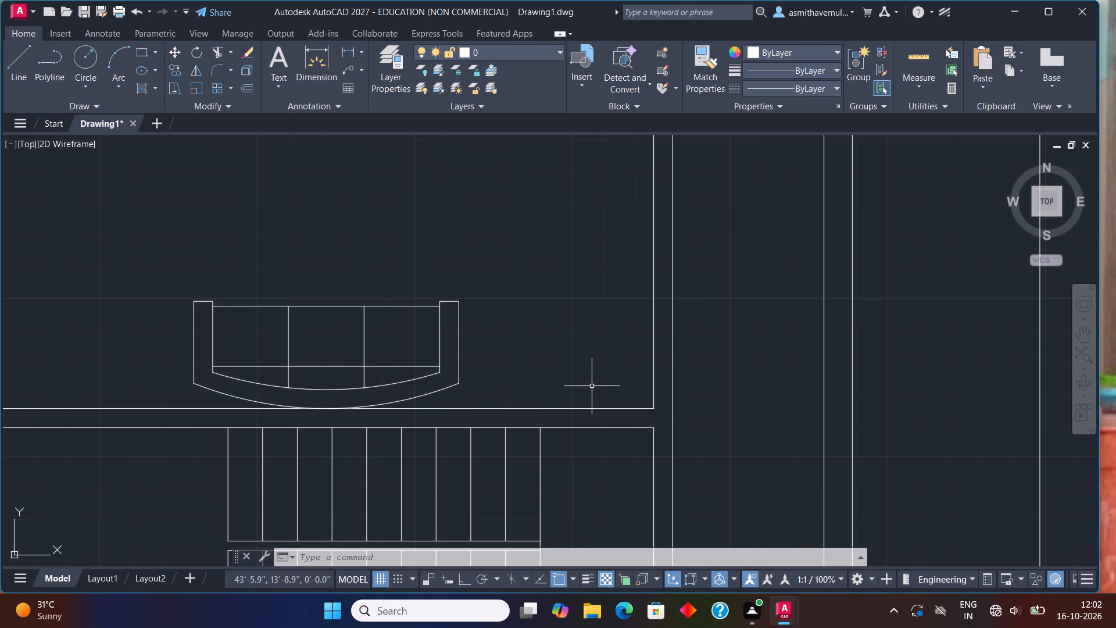
Scale the loose wood-grain table down freehand to about three quarters of its size, using its southeast corner as base point.
scroll(644, 343, down, 2)
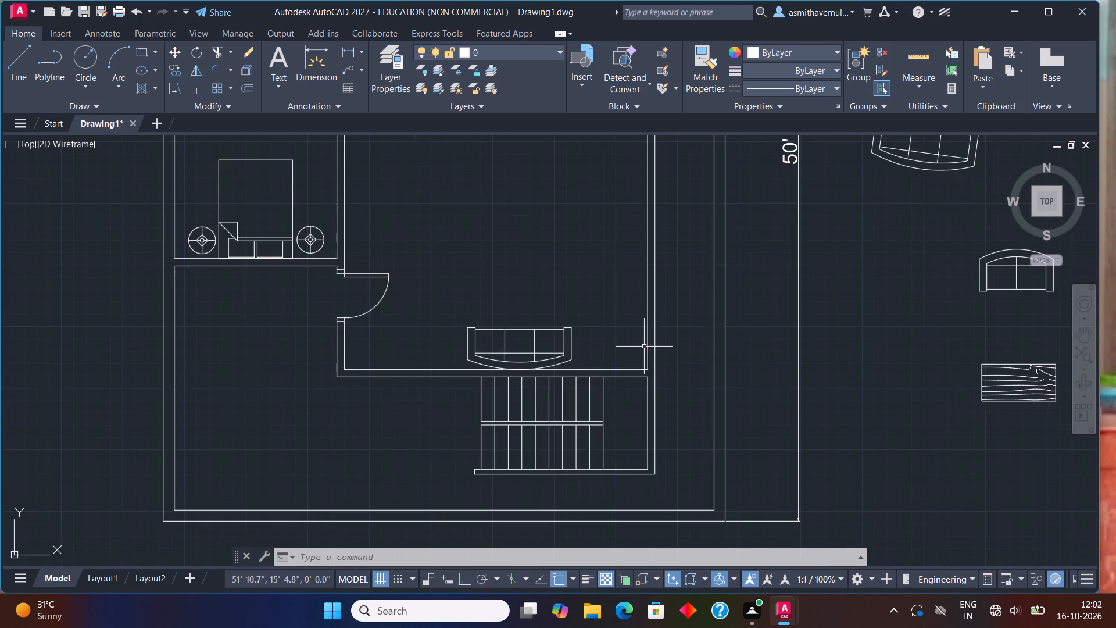
scroll(644, 347, down, 2)
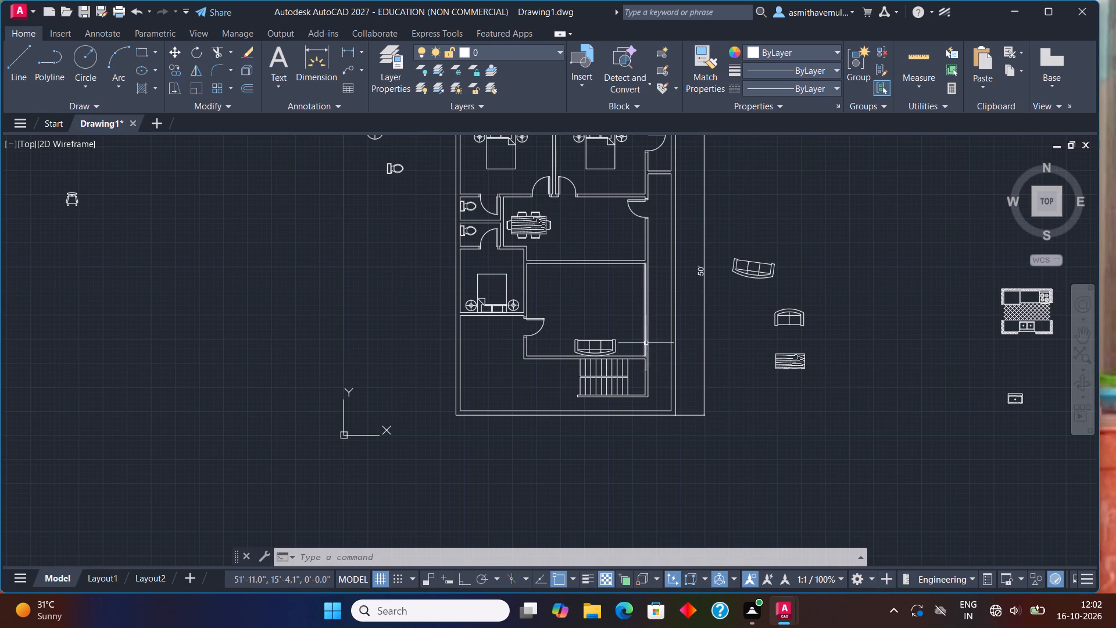
click(782, 369)
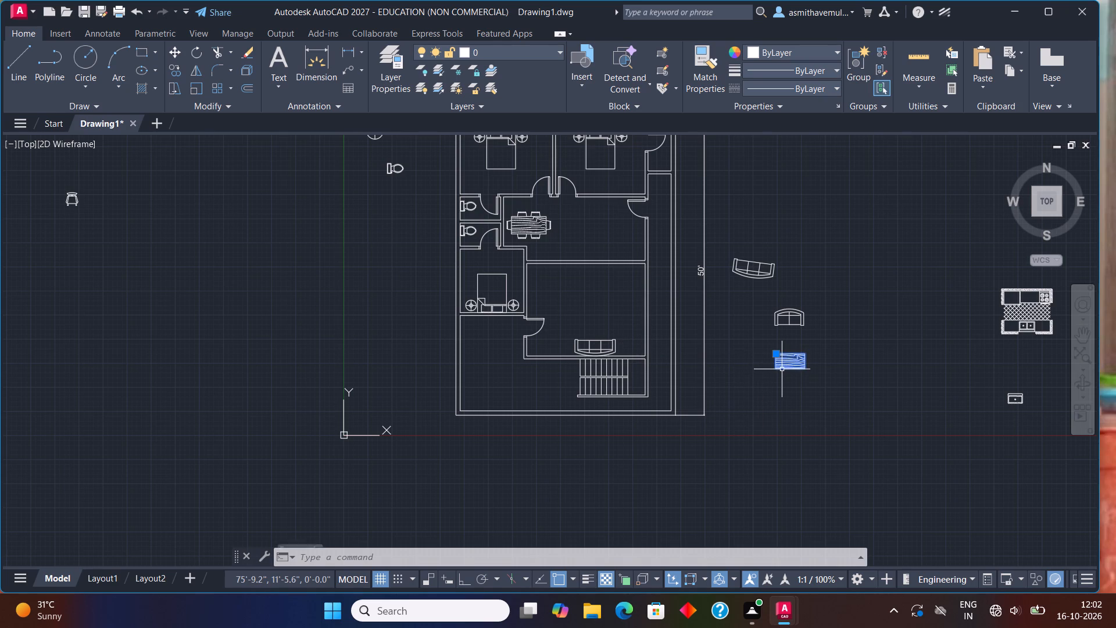
text(SC)
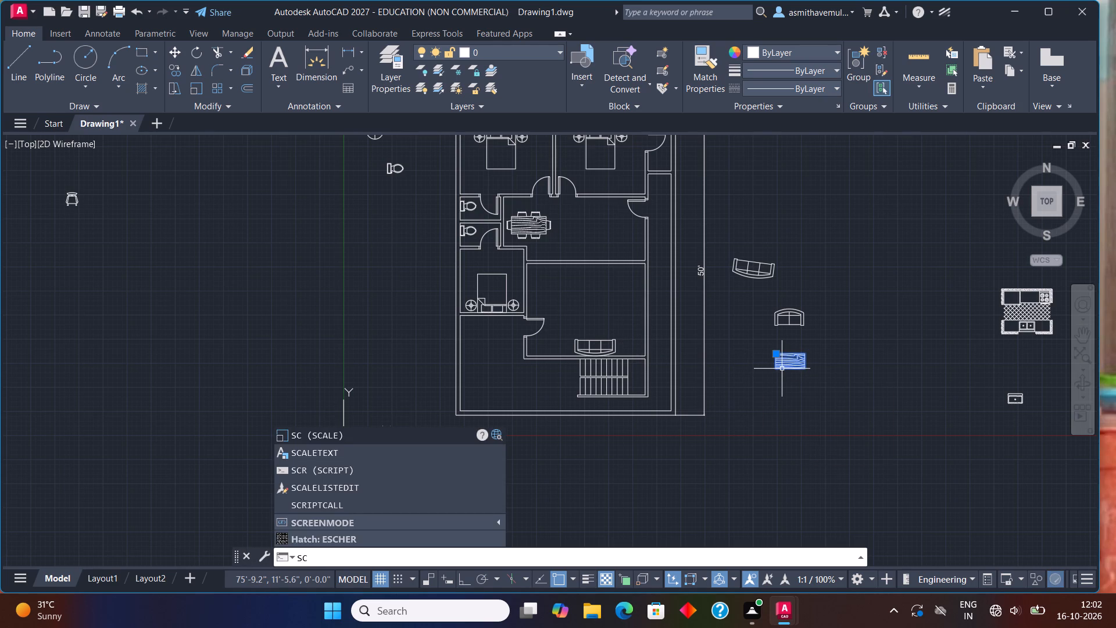
text(LE)
key(BackSpace)
key(BackSpace)
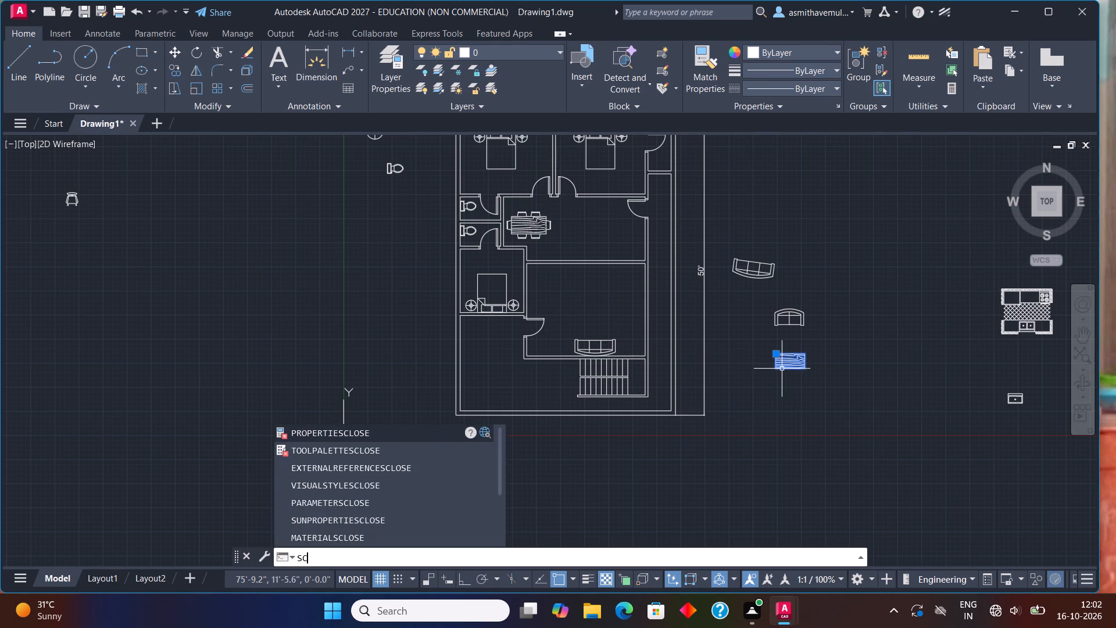
key(a)
key(e)
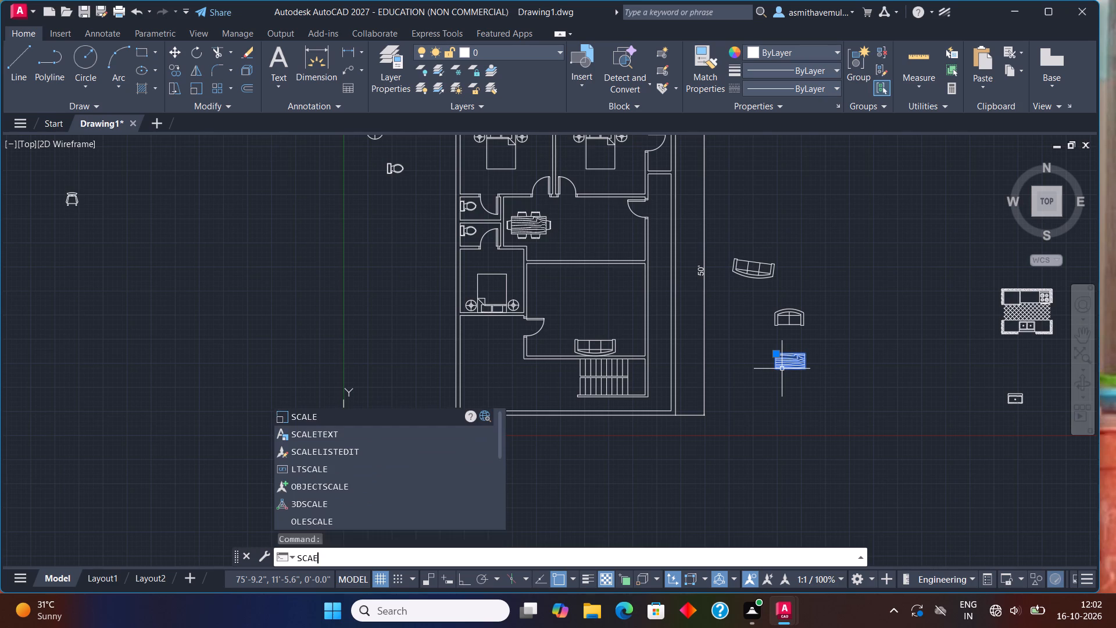
key(BackSpace)
text(LE)
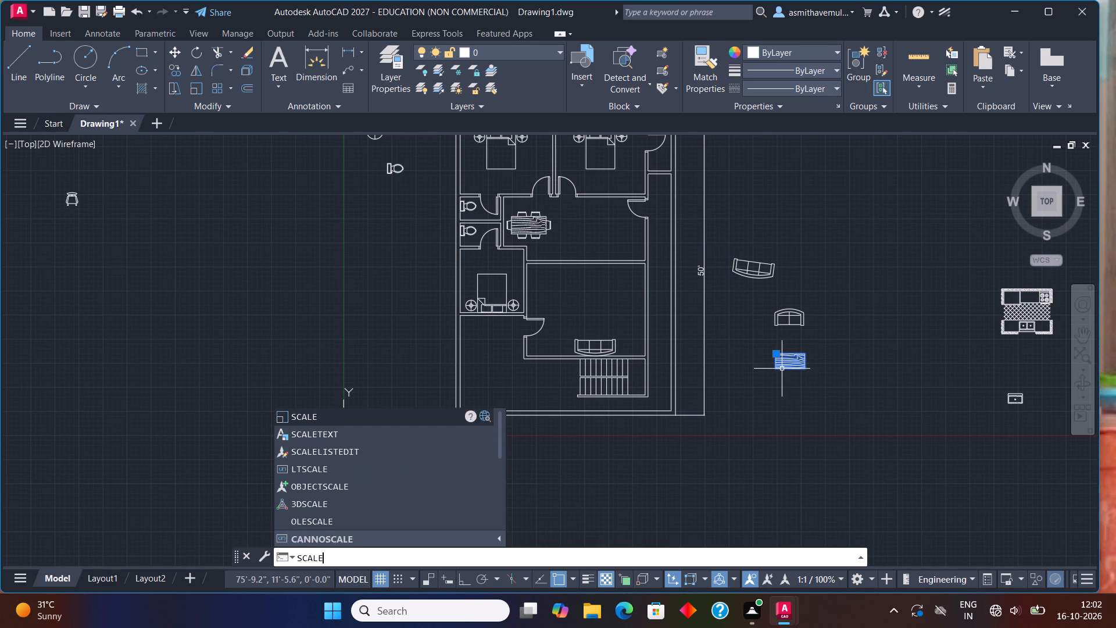
key(Return)
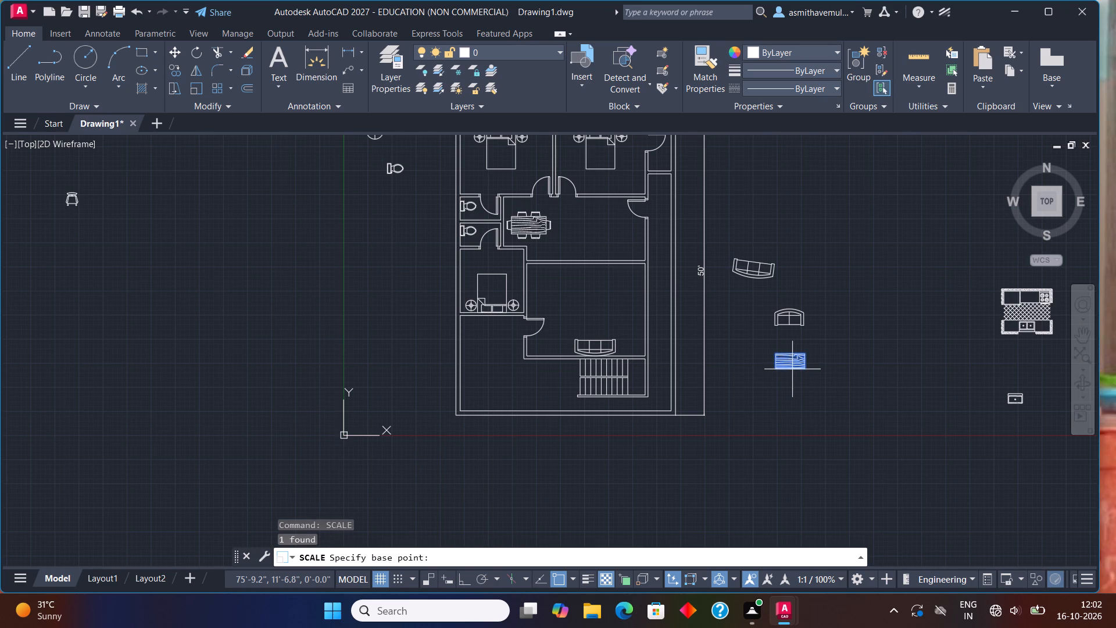
click(809, 370)
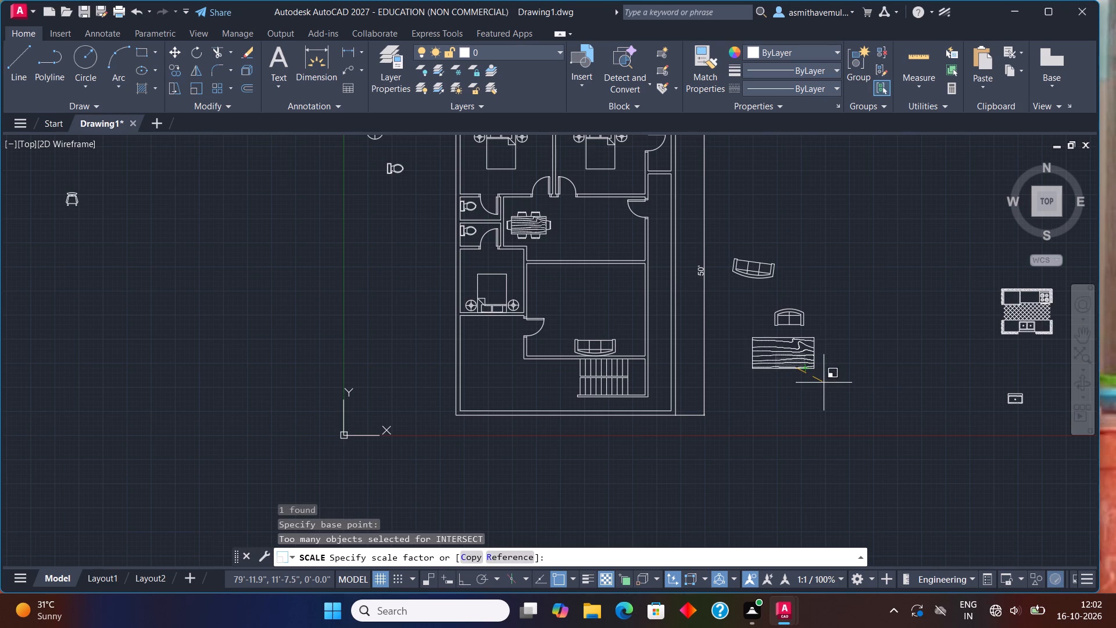
scroll(820, 375, up, 3)
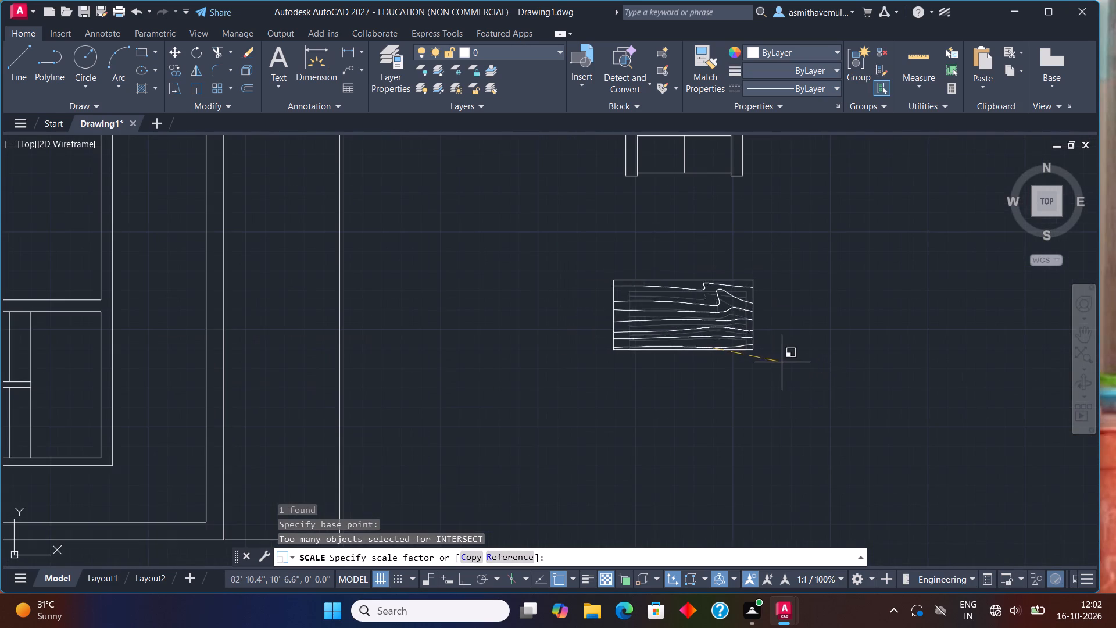
middle_drag(778, 361, 992, 455)
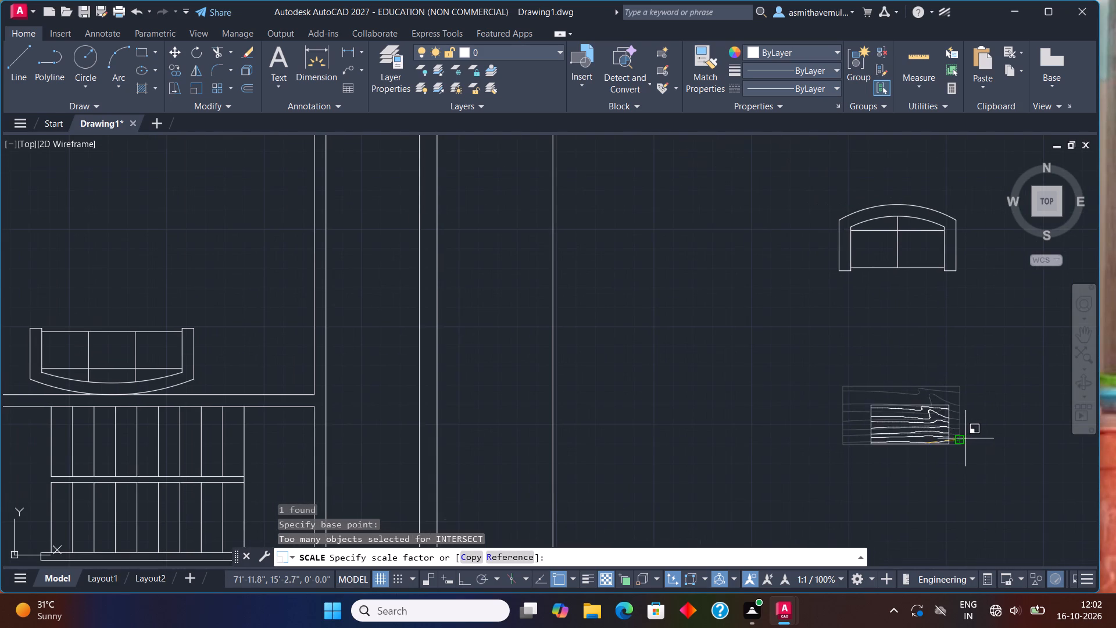
click(970, 441)
Move the reduced table into the room north of the staircase, centred just north of the 7 ft sofa.
click(913, 426)
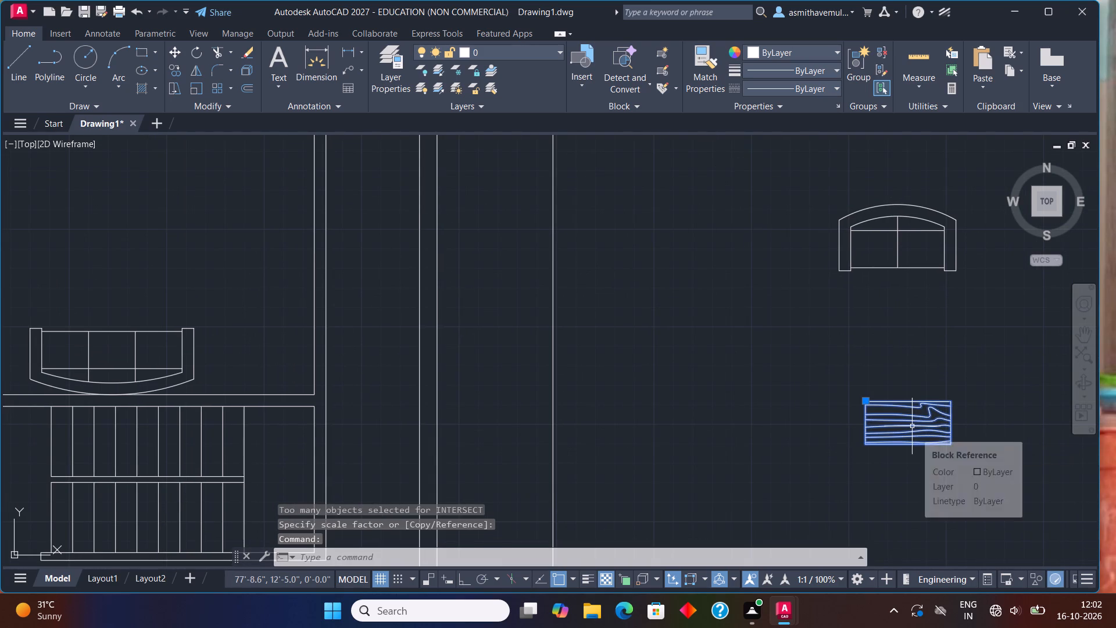
key(m)
key(Return)
click(912, 424)
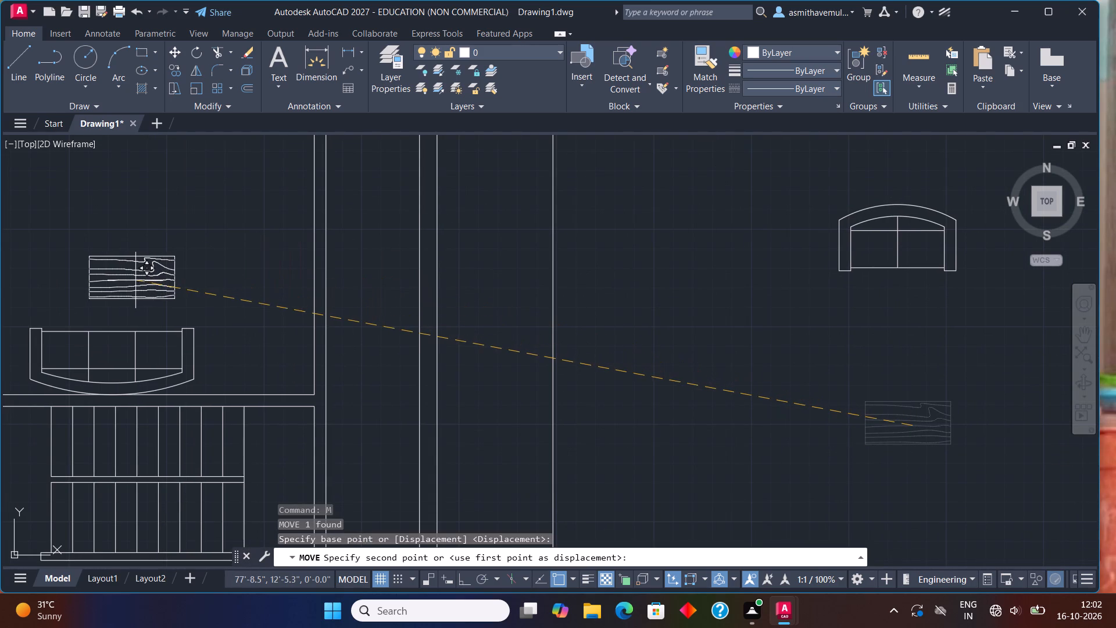
click(125, 280)
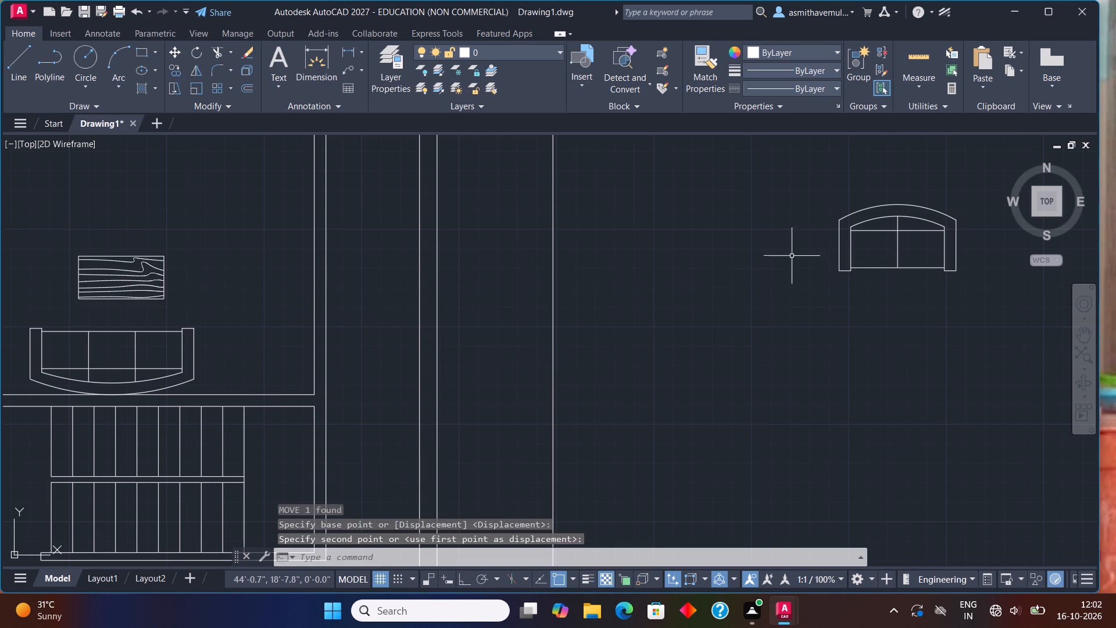
Rotate the loose 5 ft loveseat to 270° around the middle of its backrest with Ortho on, so its back faces east.
click(863, 232)
text(RO)
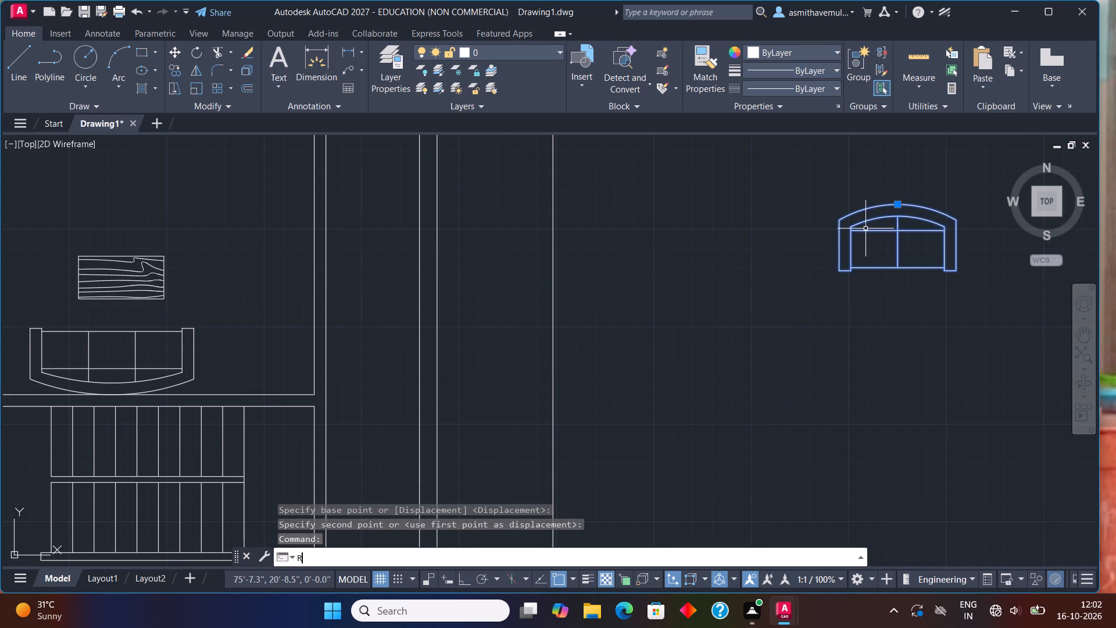
key(Return)
click(897, 199)
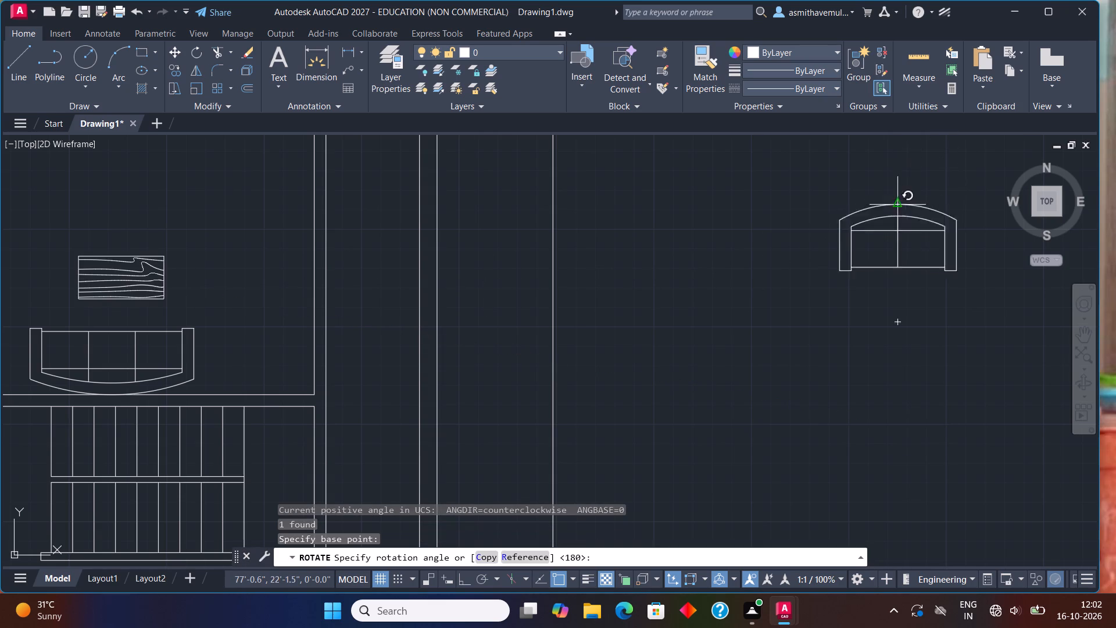
key(F8)
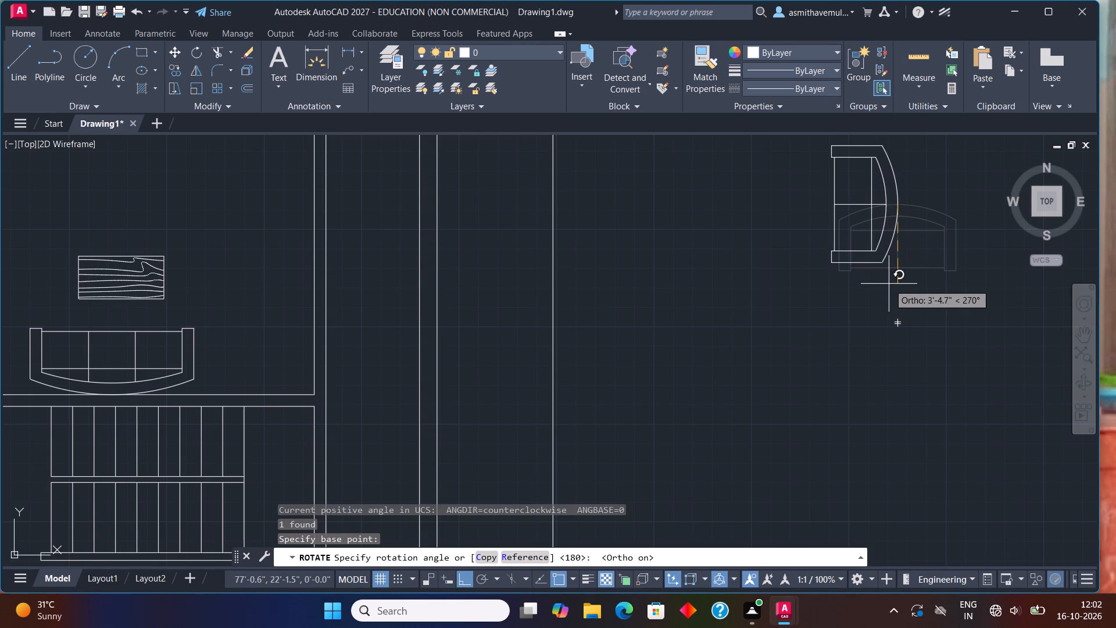
click(892, 283)
Copy the rotated loveseat once, placing the copy directly south of the original with a small gap between them.
drag(915, 222, 846, 238)
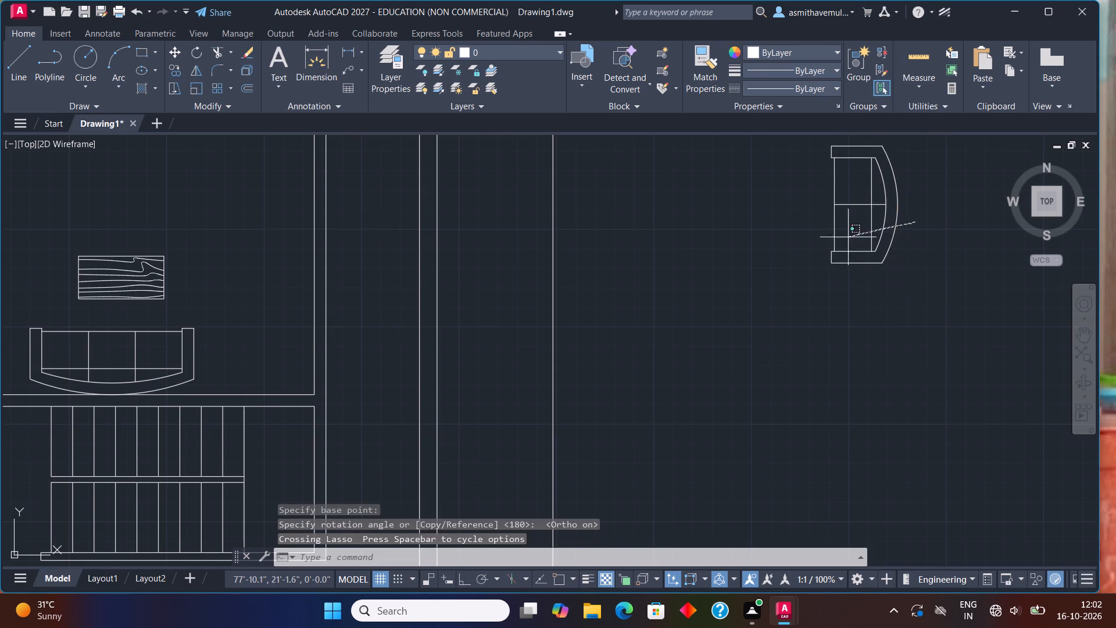
drag(846, 238, 827, 251)
key(c)
key(o)
text(PY)
key(Return)
click(901, 196)
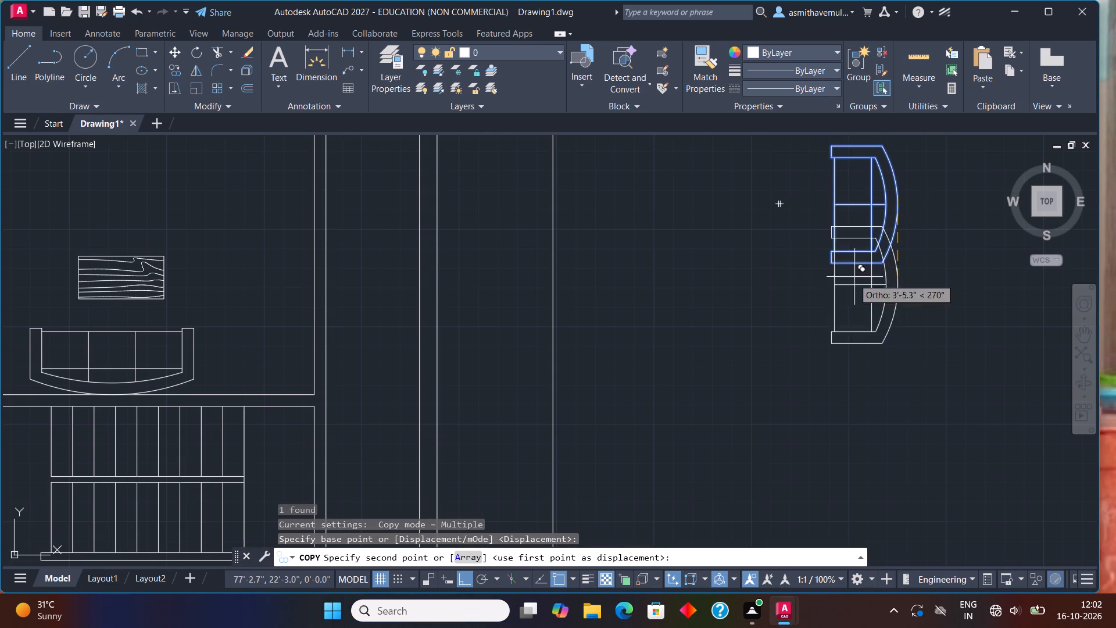
click(810, 344)
key(Escape)
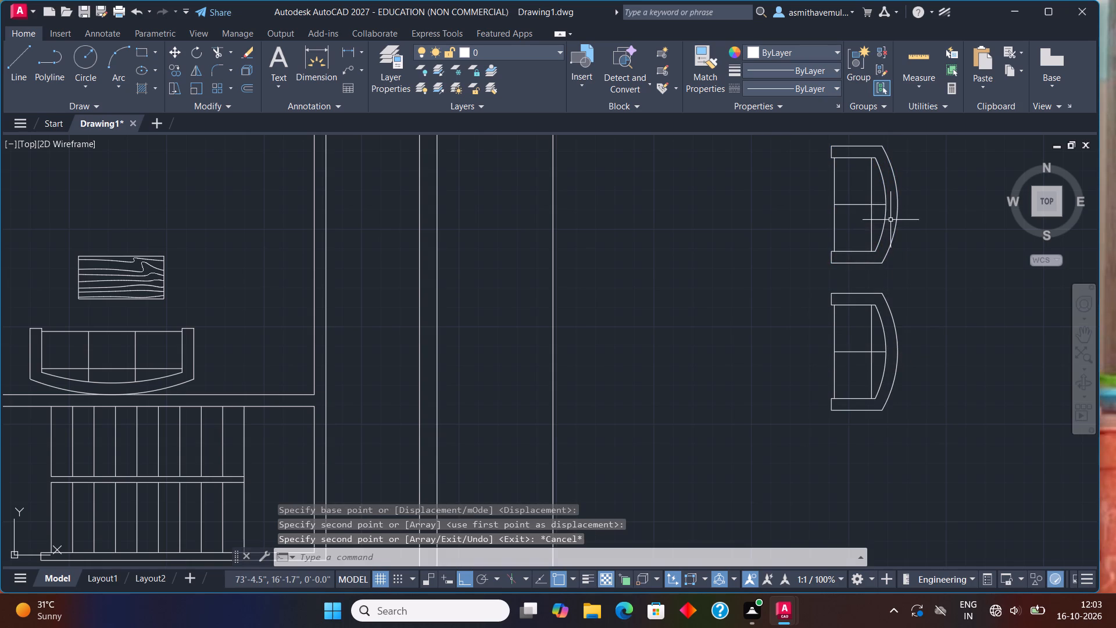
Move the original rotated loveseat into the room north of the staircase, just east of the table, with Ortho off.
click(897, 210)
key(m)
key(Return)
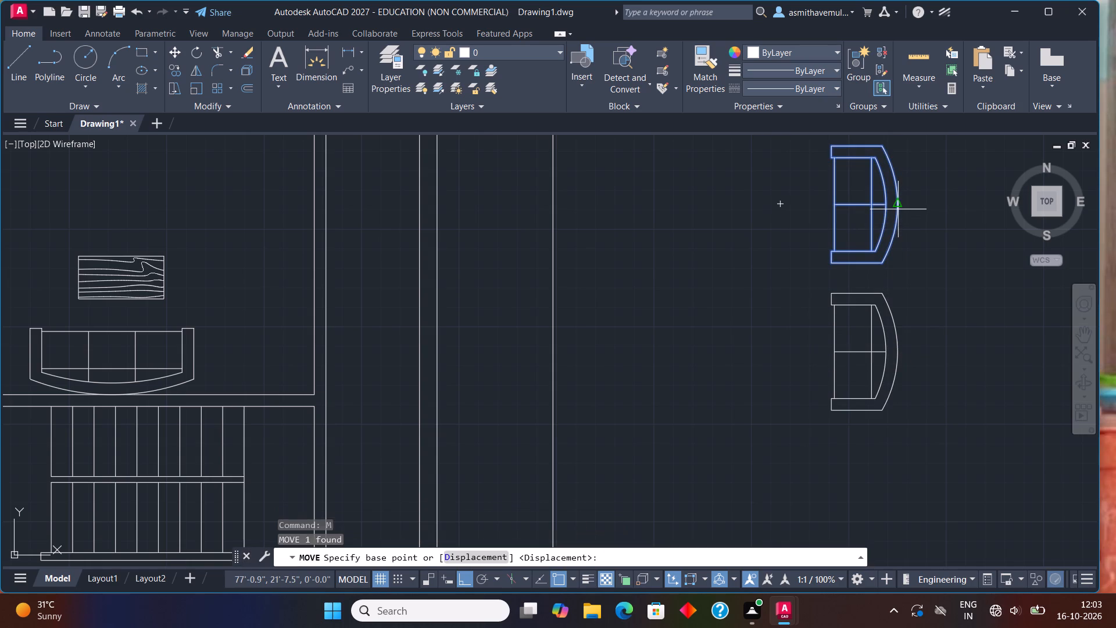
click(900, 203)
key(F8)
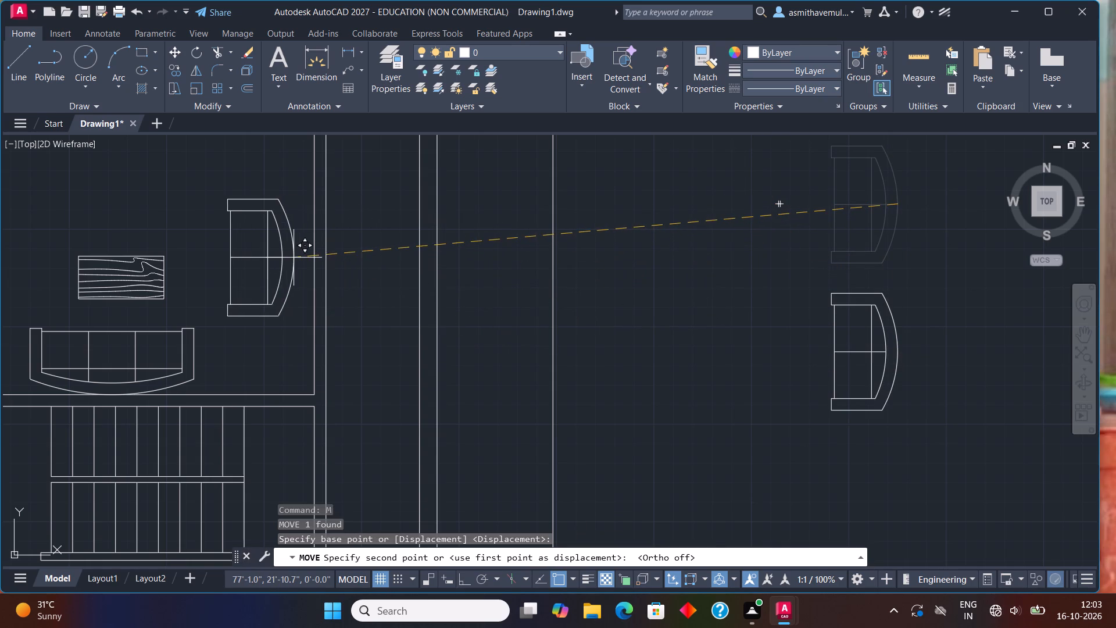
scroll(287, 258, up, 1)
middle_drag(287, 256, 428, 274)
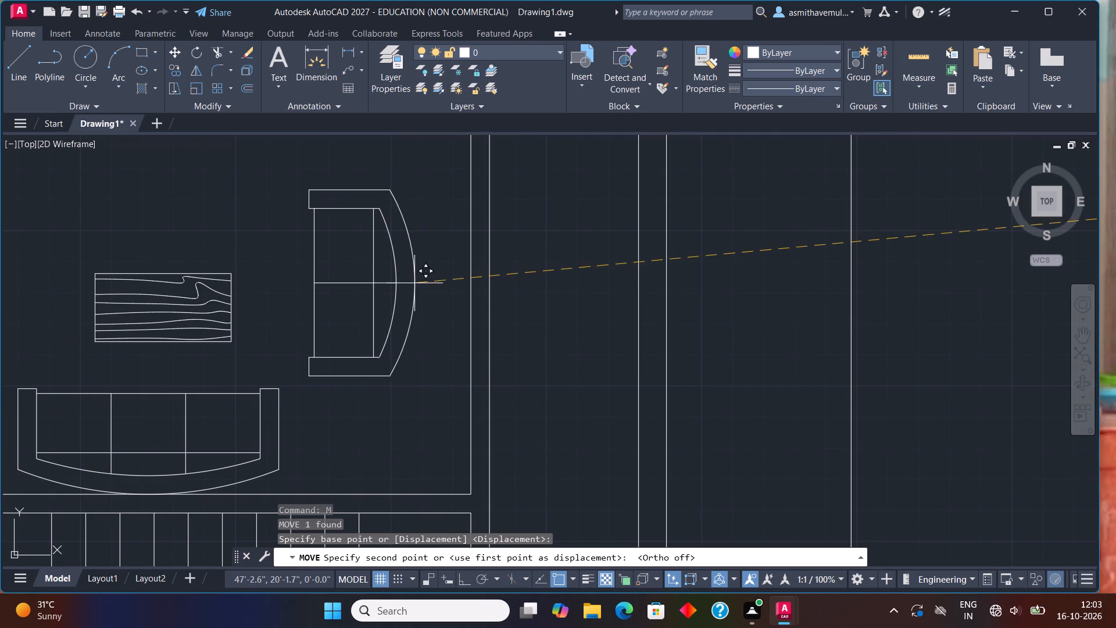
click(391, 294)
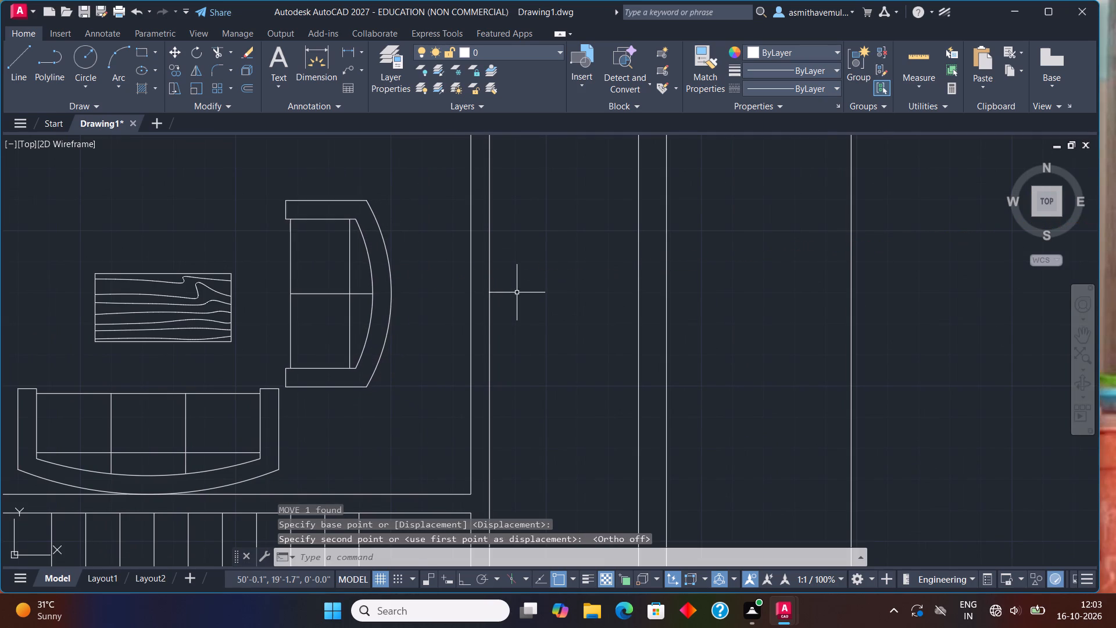
Try to rotate the copied loveseat 180° around the middle of its backrest with Ortho on, so its back faces west.
scroll(517, 292, down, 4)
scroll(632, 317, up, 1)
drag(686, 303, 668, 307)
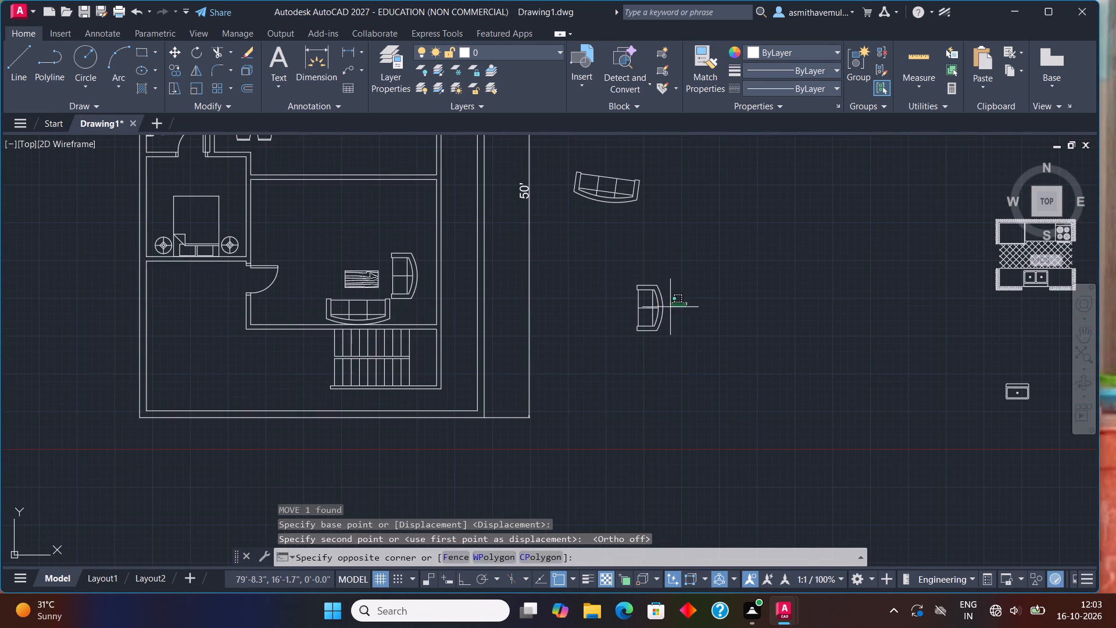
drag(668, 307, 607, 321)
key(r)
key(o)
key(Return)
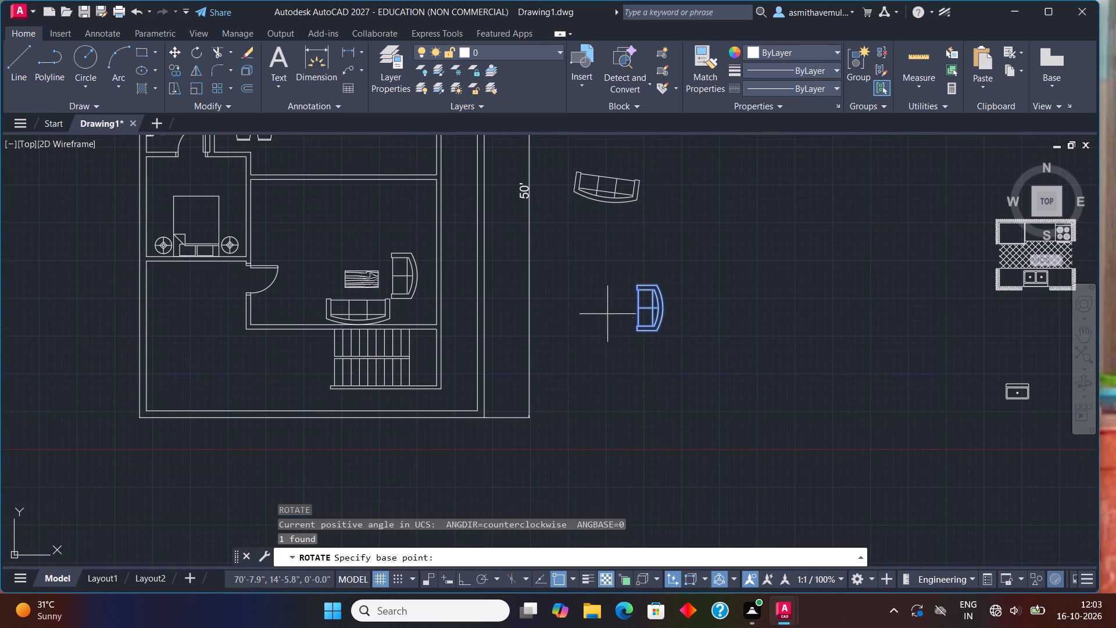
click(665, 306)
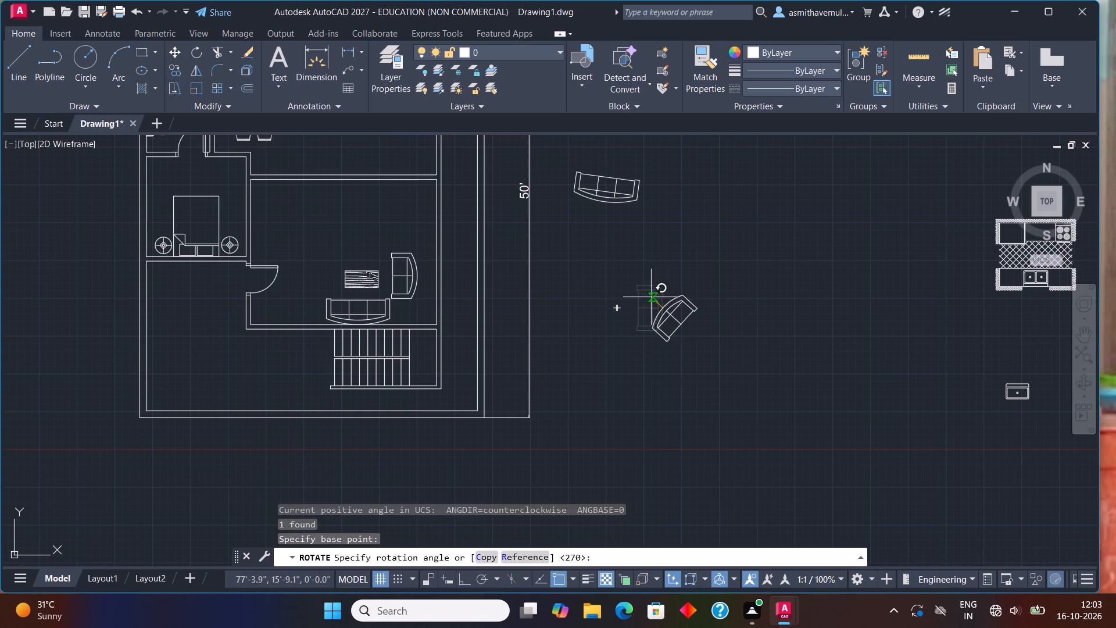
key(F8)
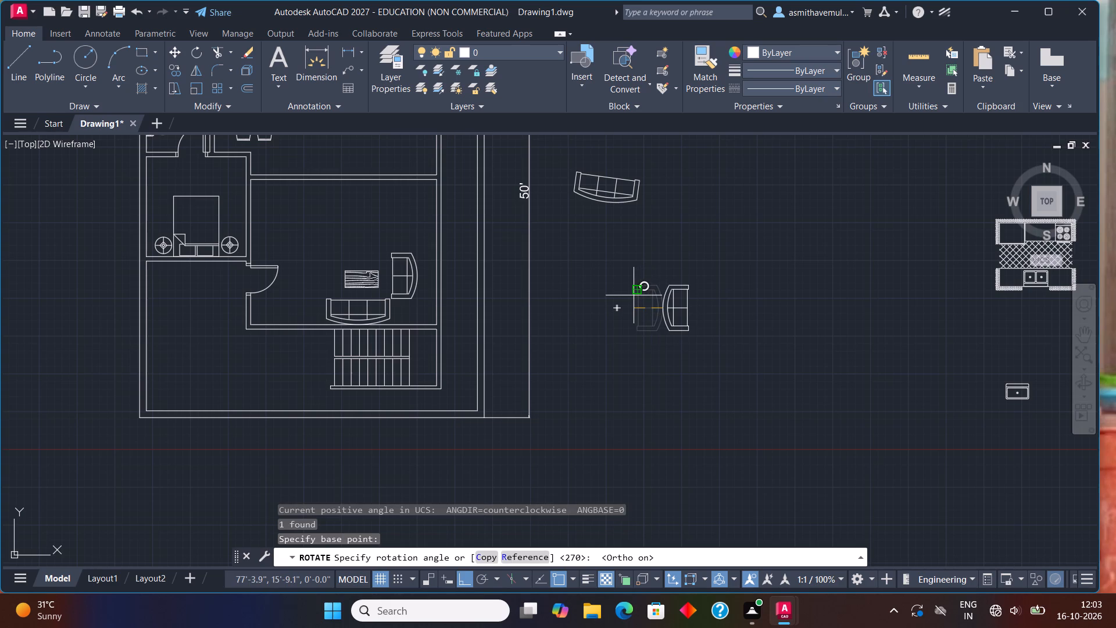
click(634, 295)
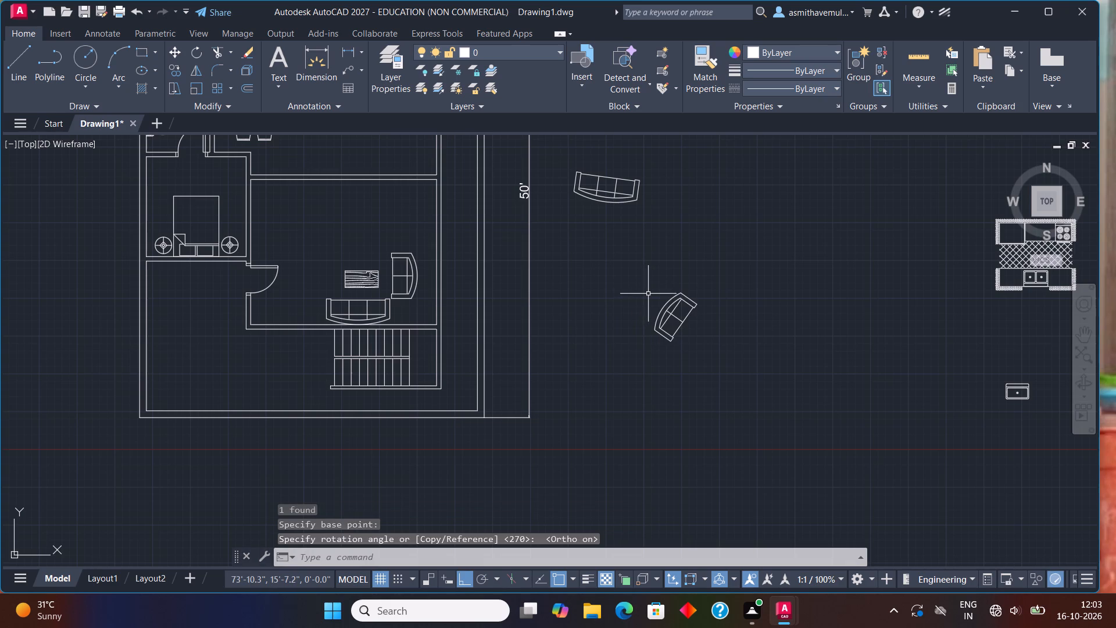
Insert a fresh Sofa - Roundback Loveseat 5 ft. block from DesignCenter in the open space south of the plan.
key(ctrl+2)
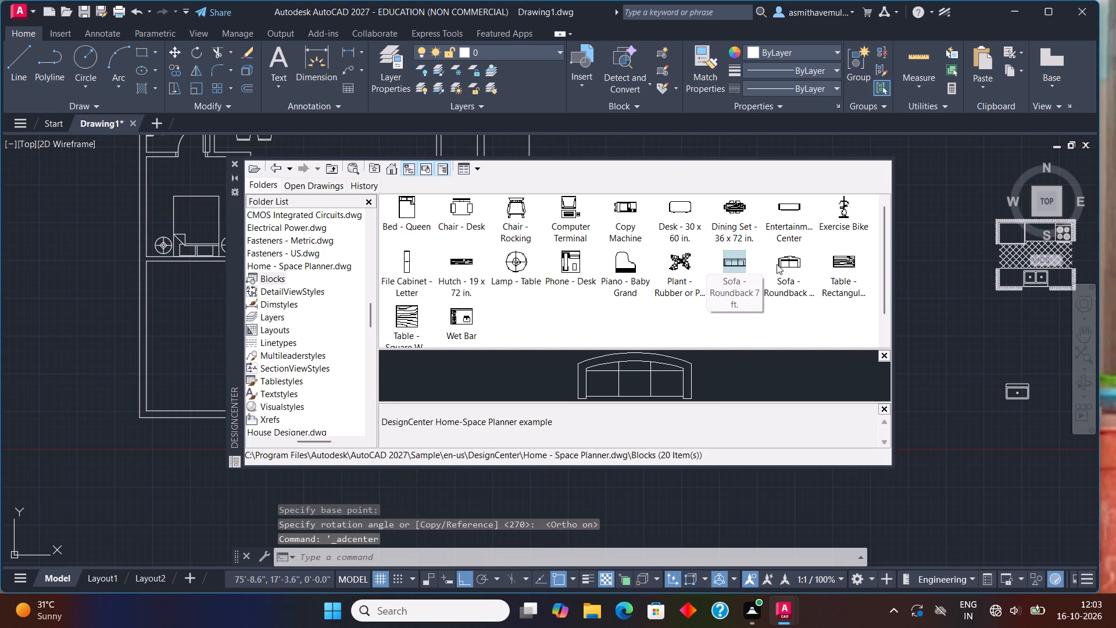
drag(802, 261, 474, 470)
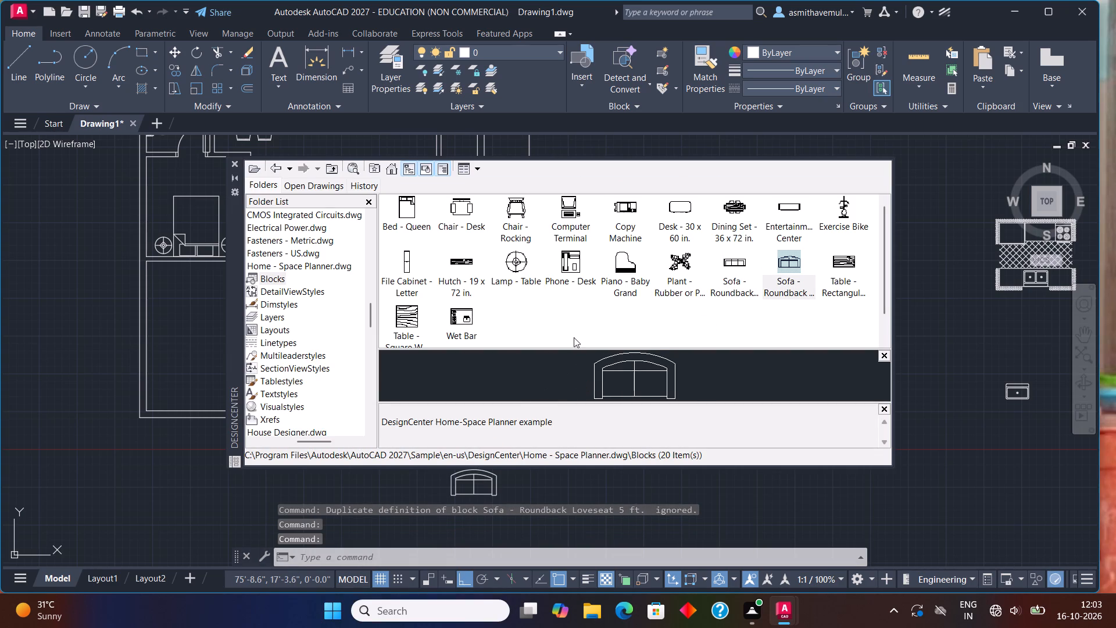
click(235, 162)
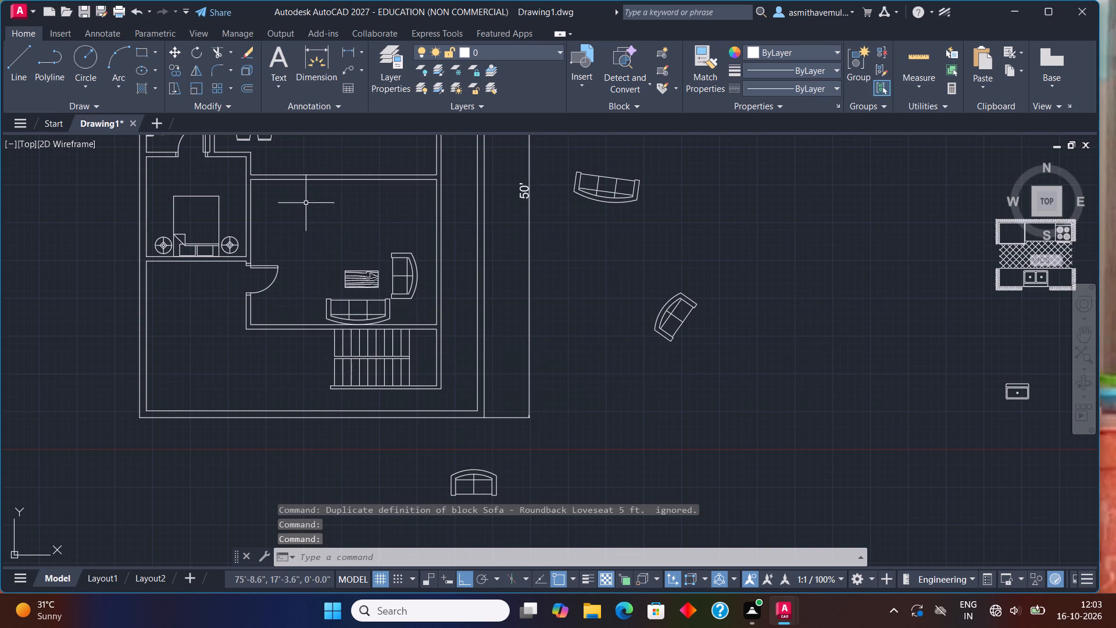
Move the new loveseat from south of the plan to the open space east of the roundback sofa outside the plan, with Ortho off.
click(488, 473)
key(m)
key(Return)
drag(481, 469, 498, 440)
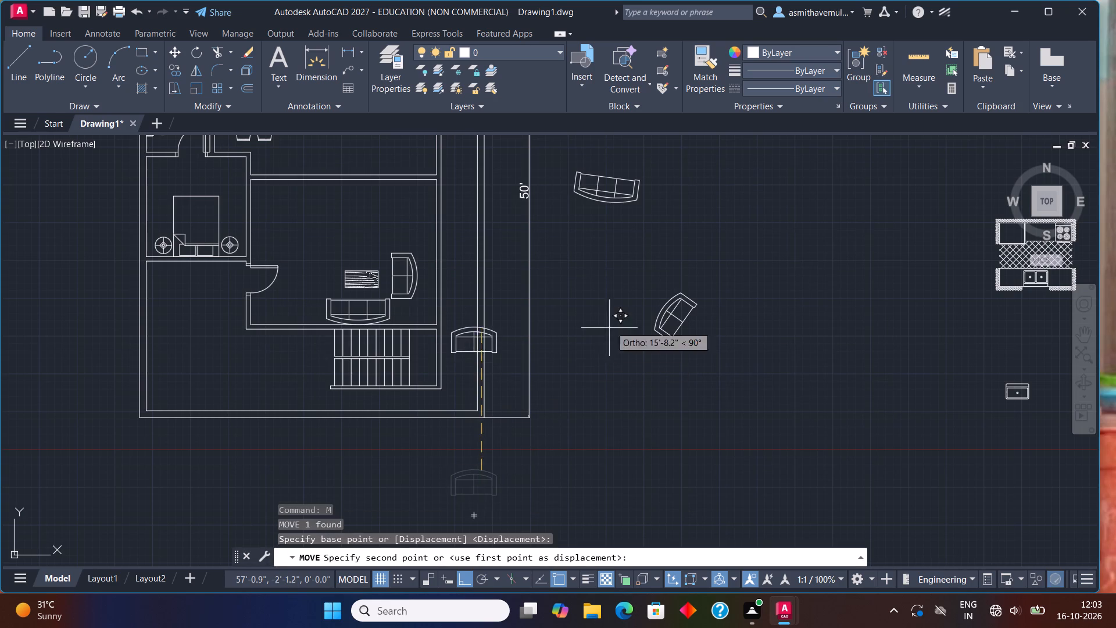
key(F8)
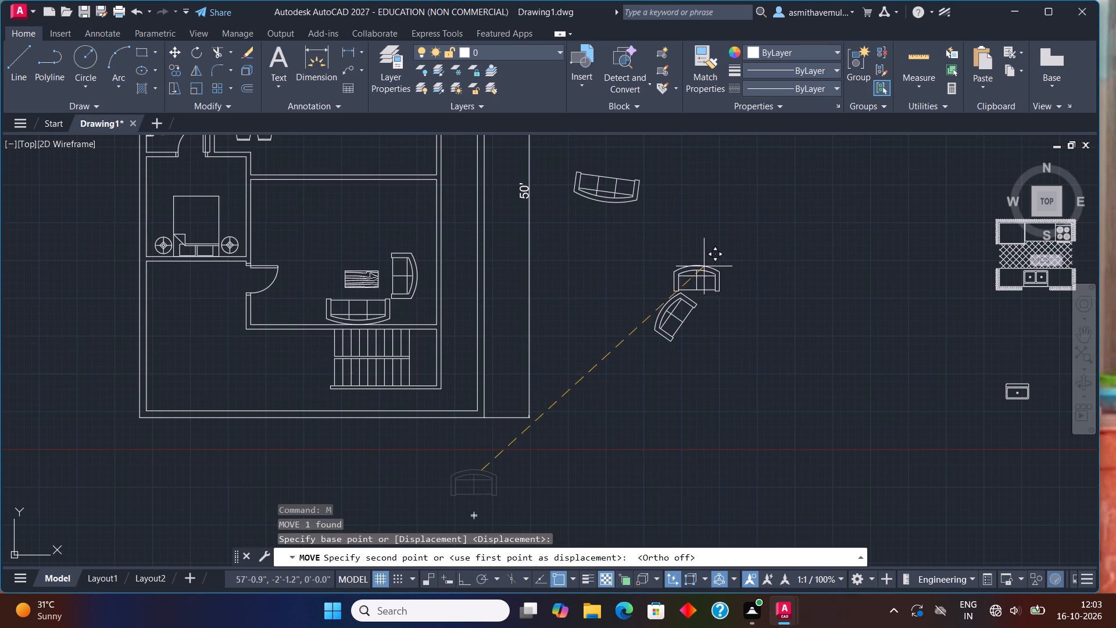
click(739, 195)
Rotate the new loveseat 90° counterclockwise around the middle of its backrest with Ortho on, so its back faces west.
drag(761, 172, 724, 252)
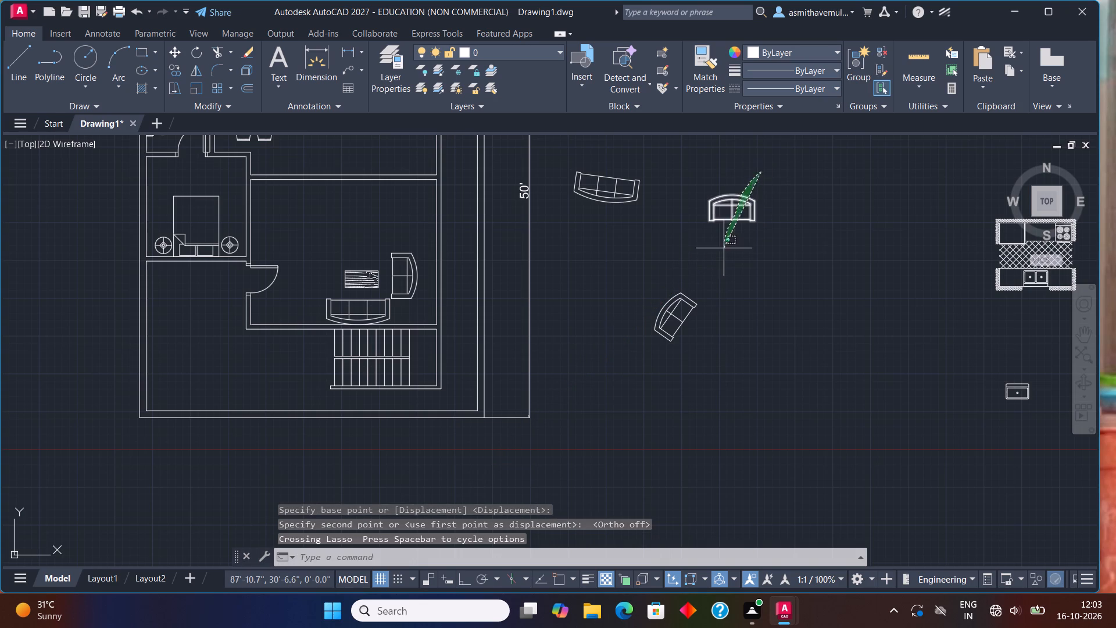
drag(724, 252, 724, 254)
key(r)
key(o)
key(Return)
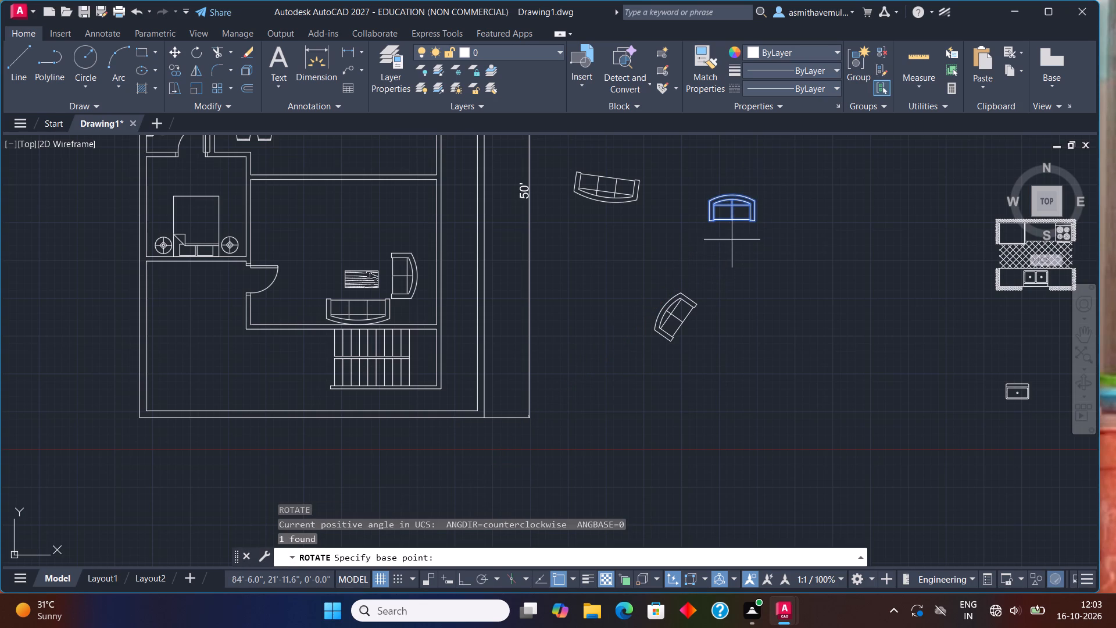
middle_drag(731, 204, 737, 276)
scroll(736, 270, up, 1)
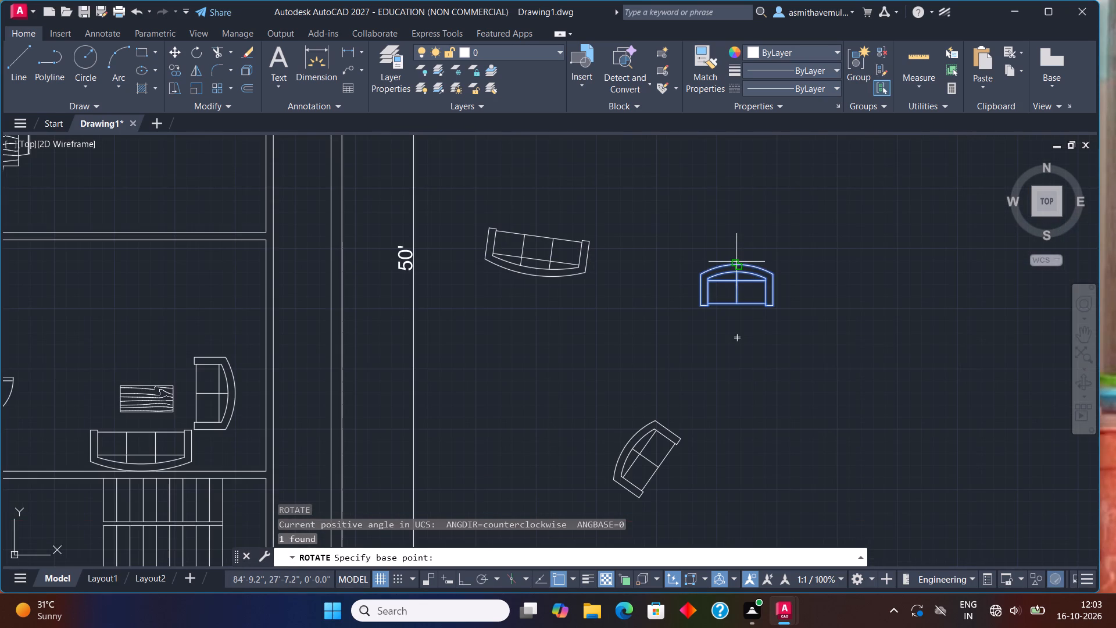
click(736, 262)
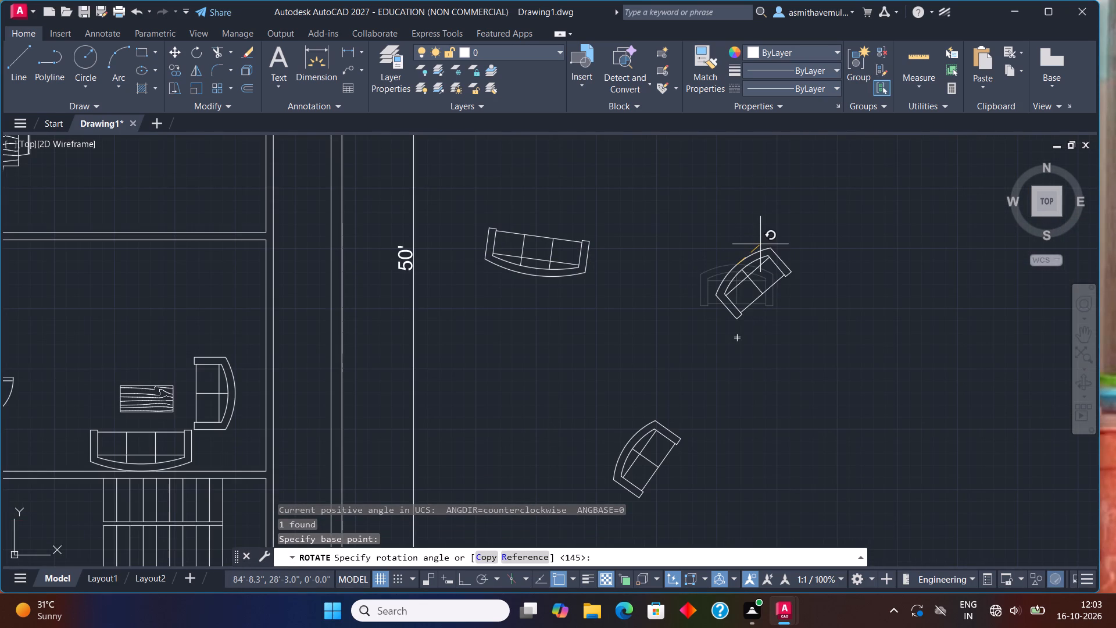
key(F8)
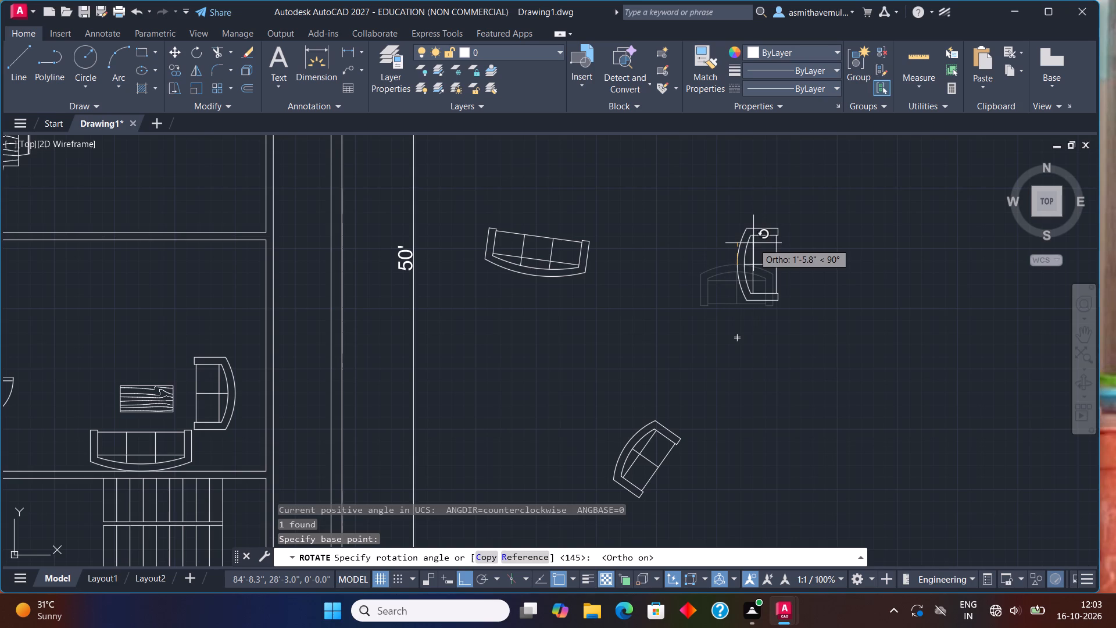
scroll(753, 243, up, 2)
scroll(739, 189, down, 1)
middle_drag(738, 192, 726, 294)
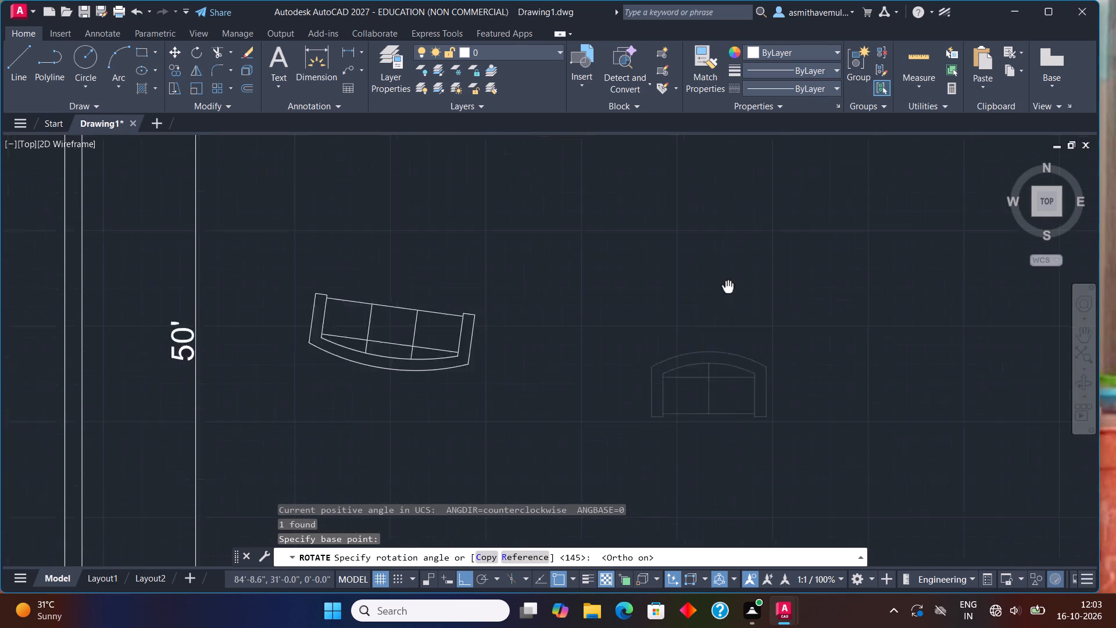
middle_drag(726, 294, 712, 339)
click(721, 251)
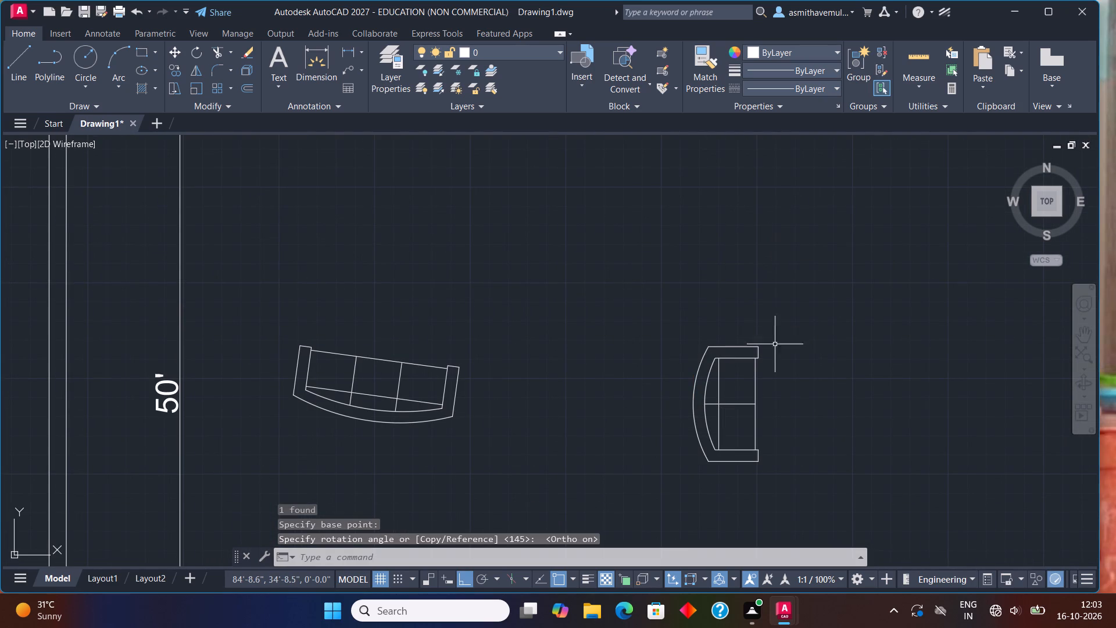
Move the rotated loveseat into the living room just west of the table, opposite the other loveseat, with Ortho off.
click(755, 370)
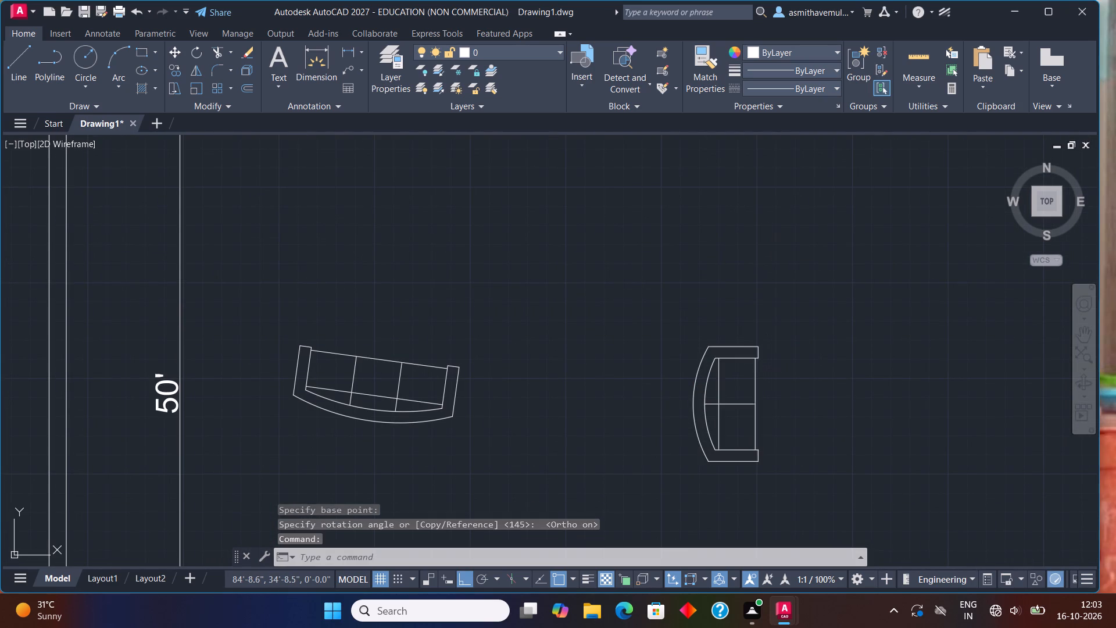
key(m)
key(Return)
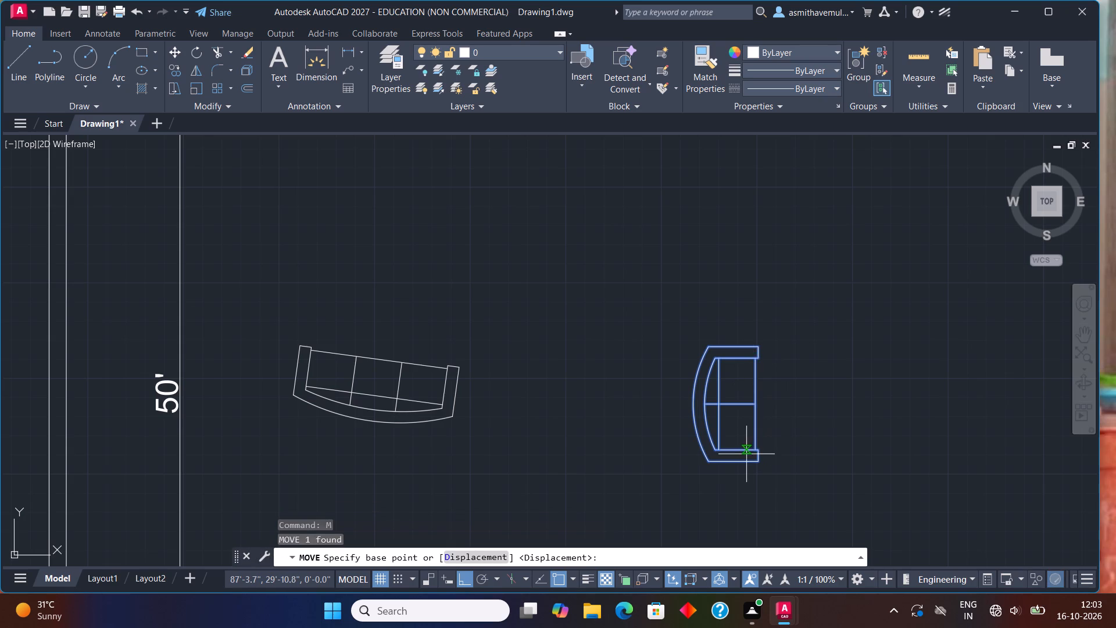
click(755, 464)
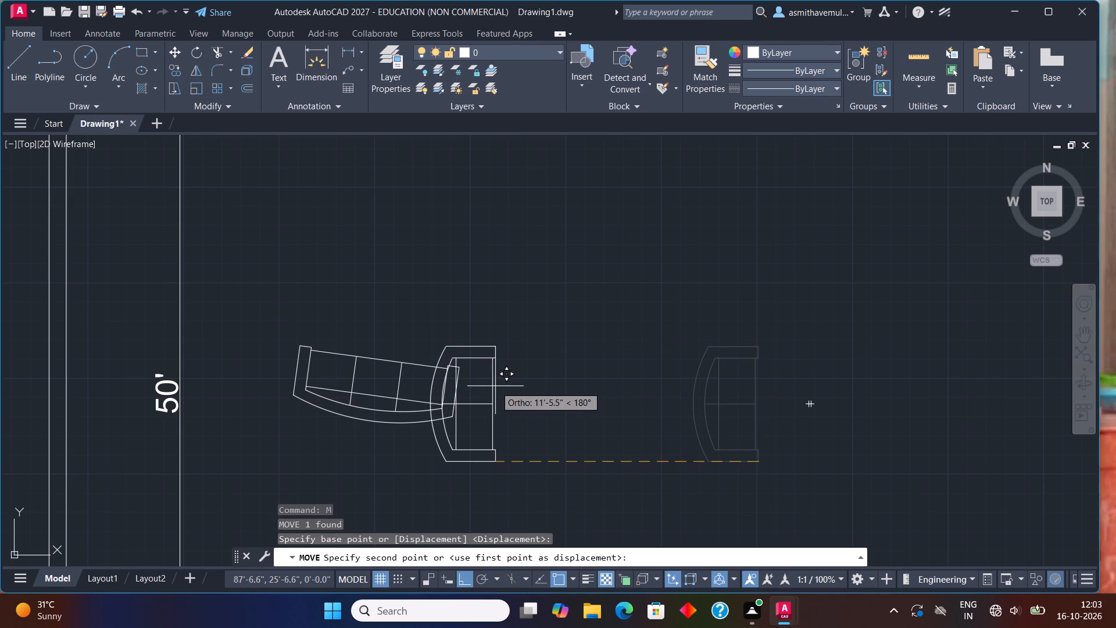
key(F8)
scroll(495, 386, down, 3)
middle_drag(332, 438, 502, 349)
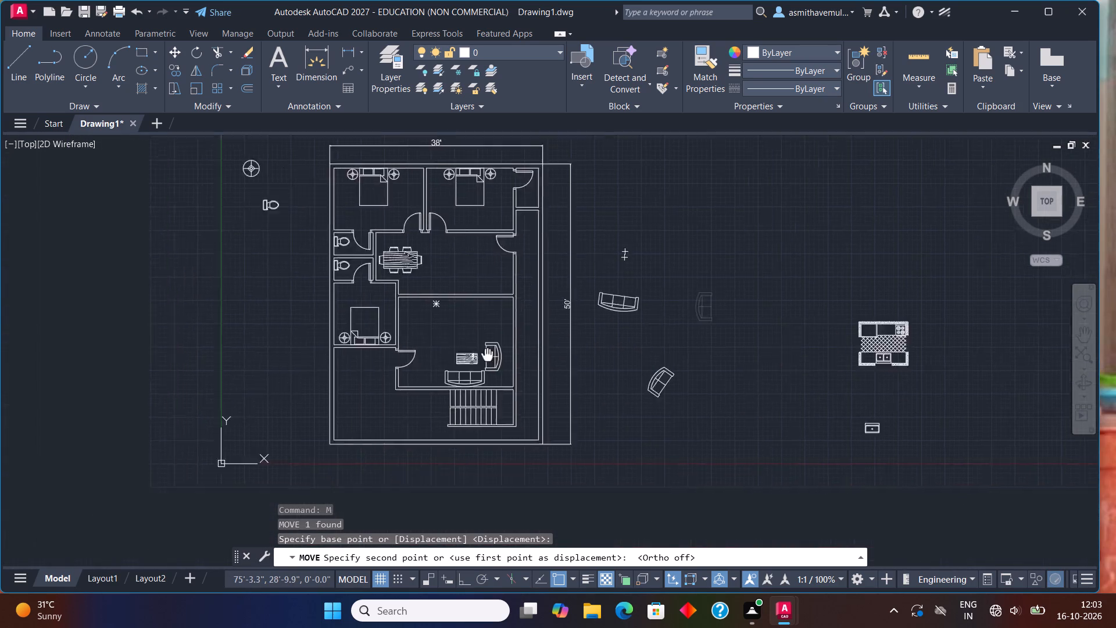
middle_drag(502, 349, 561, 326)
scroll(518, 352, up, 4)
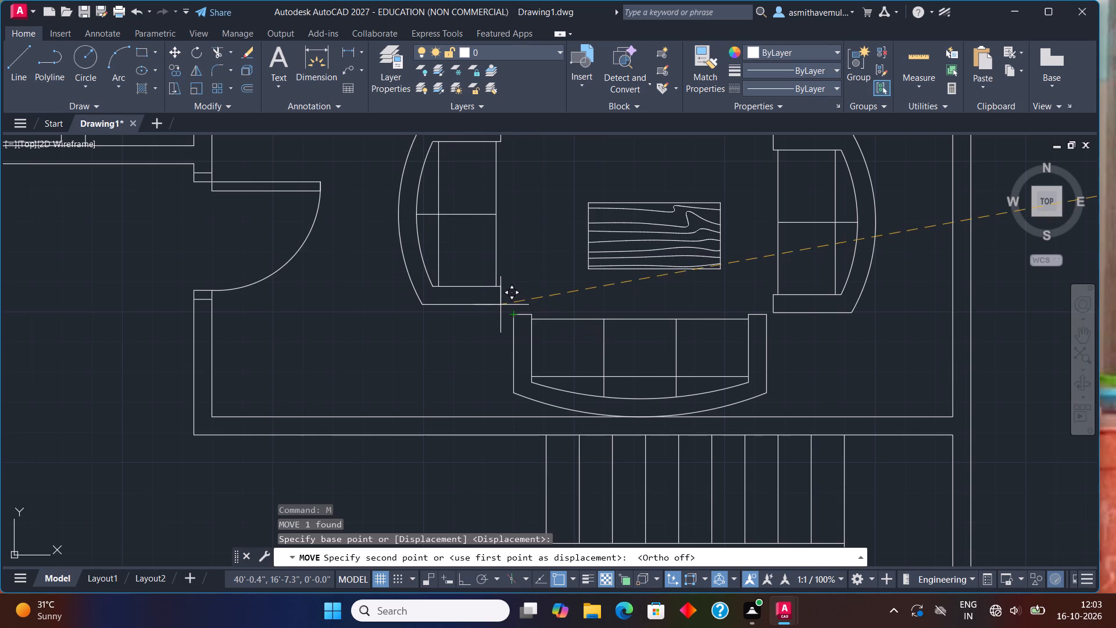
click(502, 308)
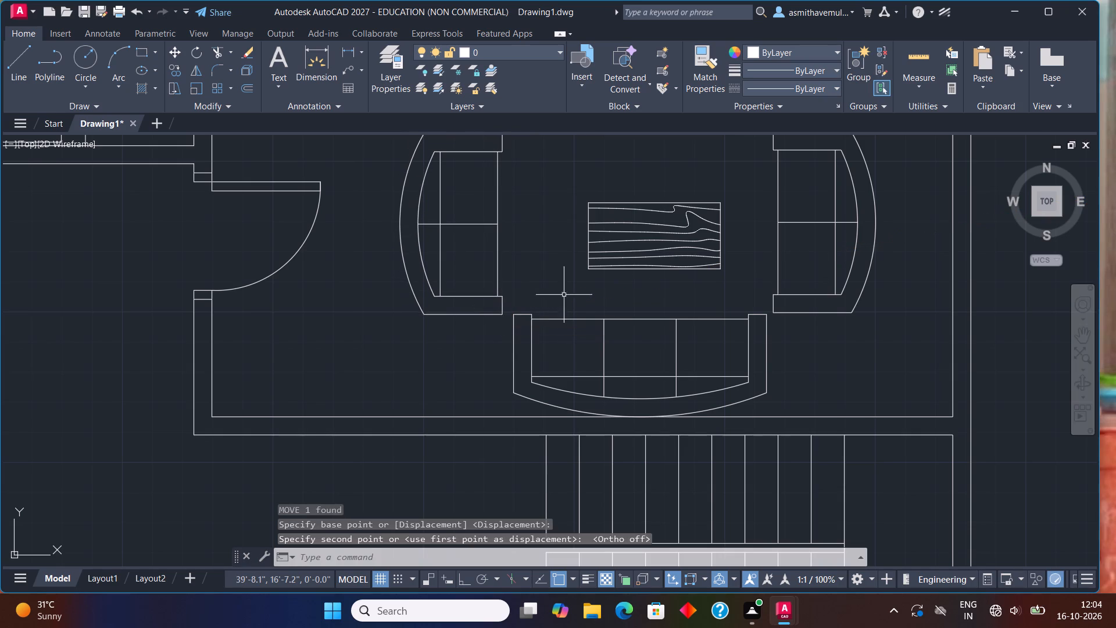
Rotate the kitchen block east of the plan by 270° around its northeast corner with Ortho on, so its sink side faces west.
scroll(575, 298, down, 3)
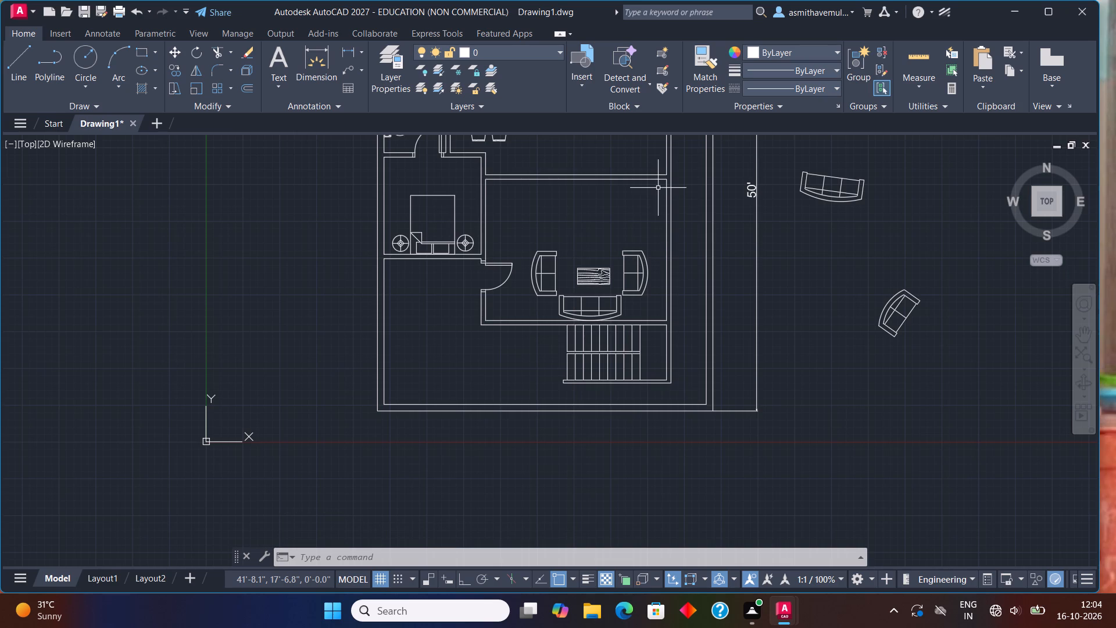
scroll(539, 194, down, 1)
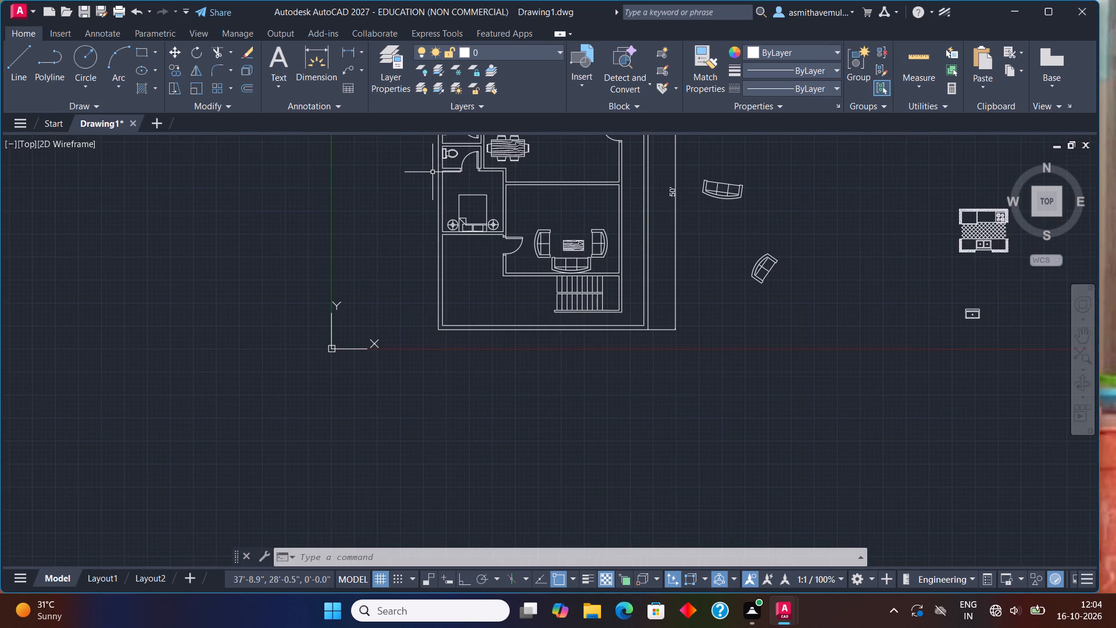
middle_drag(536, 205, 498, 278)
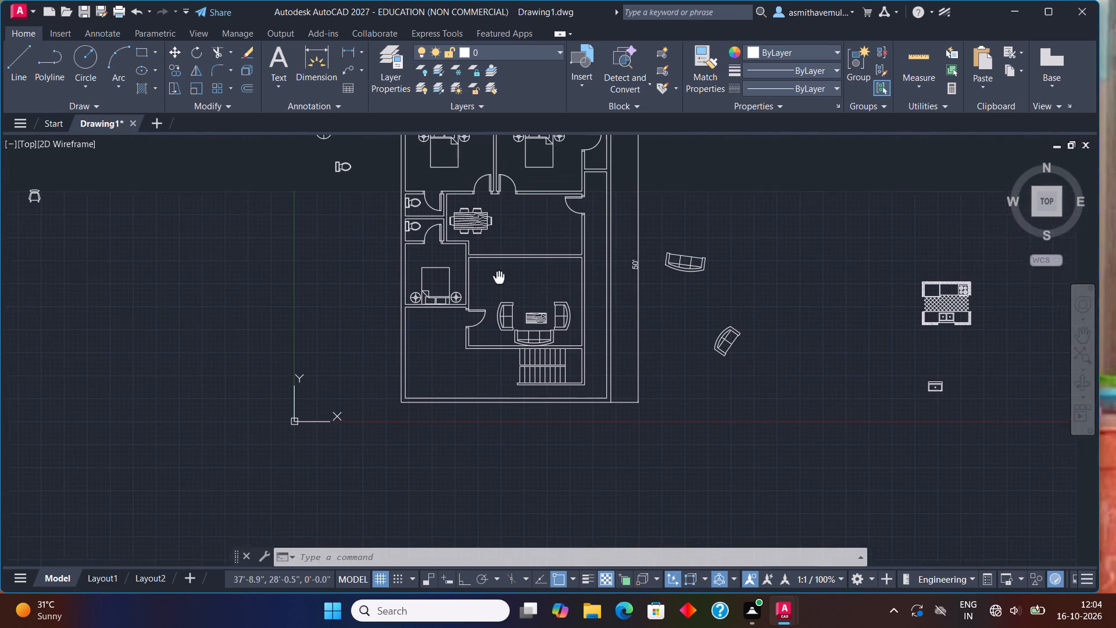
middle_drag(498, 278, 495, 288)
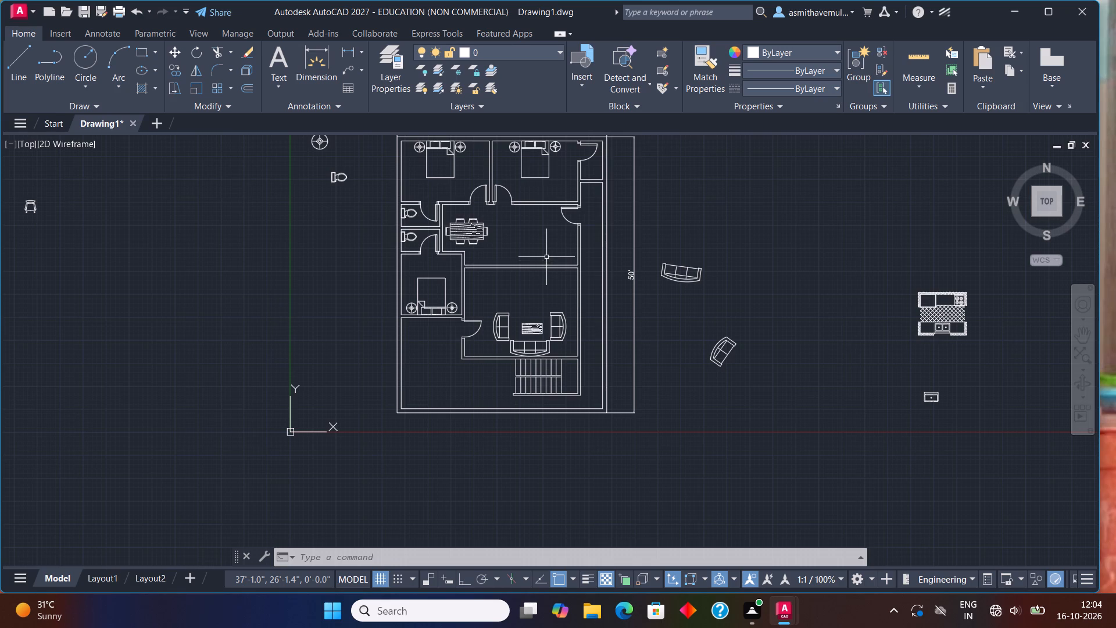
scroll(543, 256, up, 1)
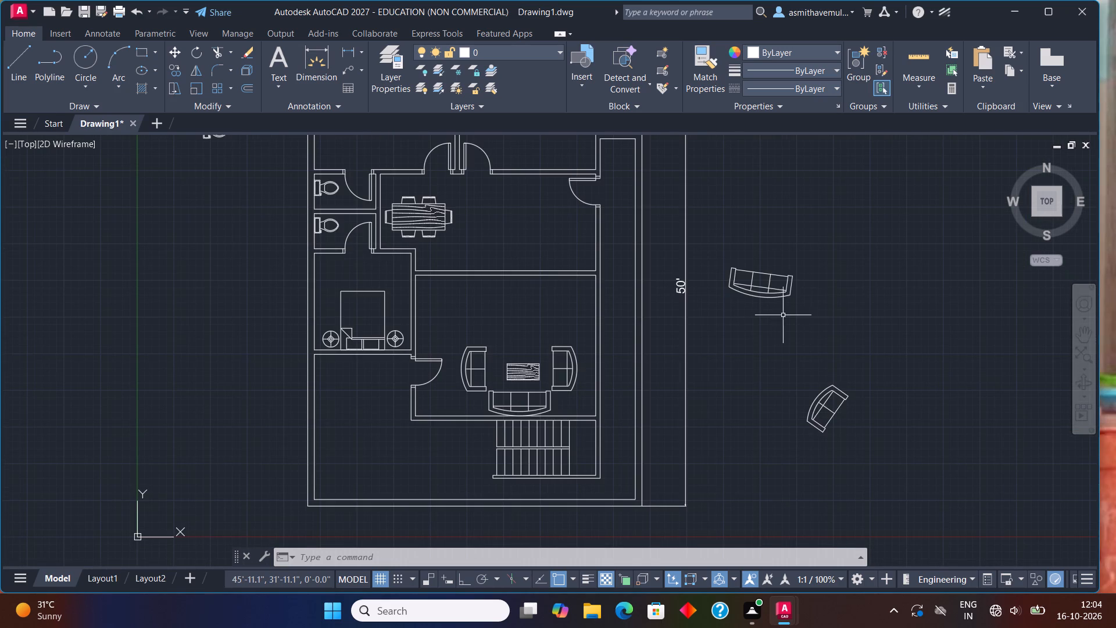
scroll(886, 326, down, 2)
middle_drag(901, 351, 614, 347)
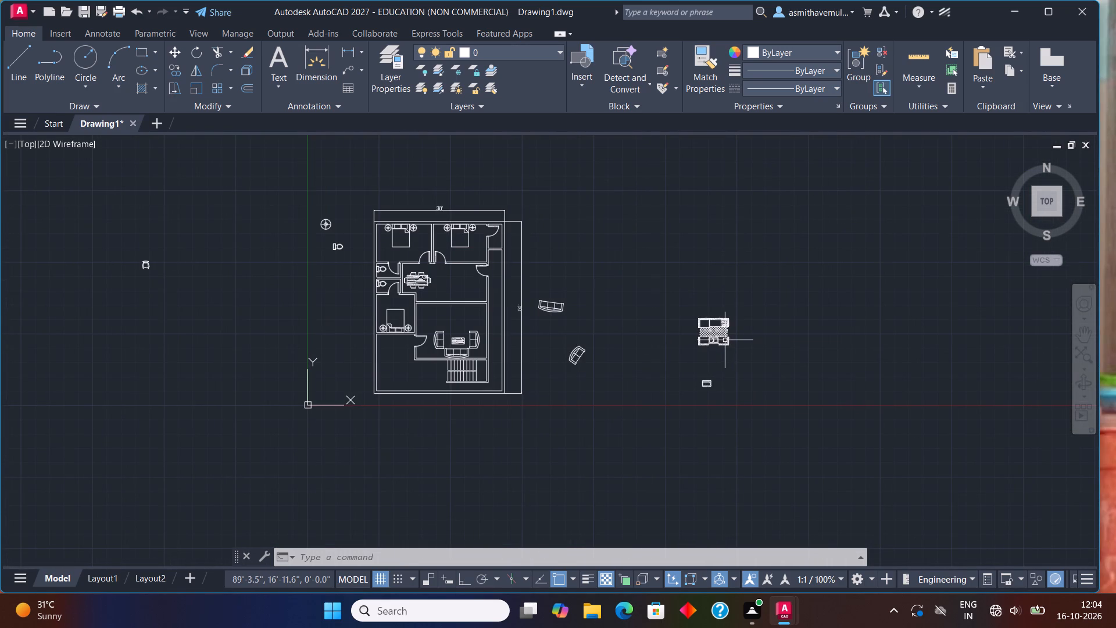
click(725, 340)
click(711, 334)
key(r)
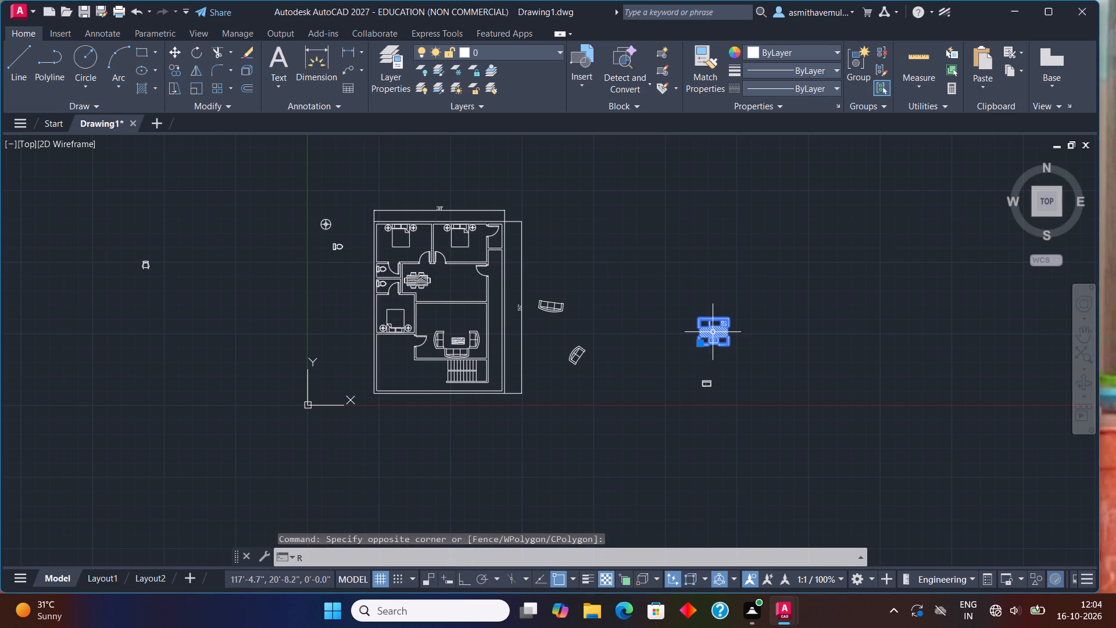
key(o)
key(Return)
scroll(716, 326, up, 3)
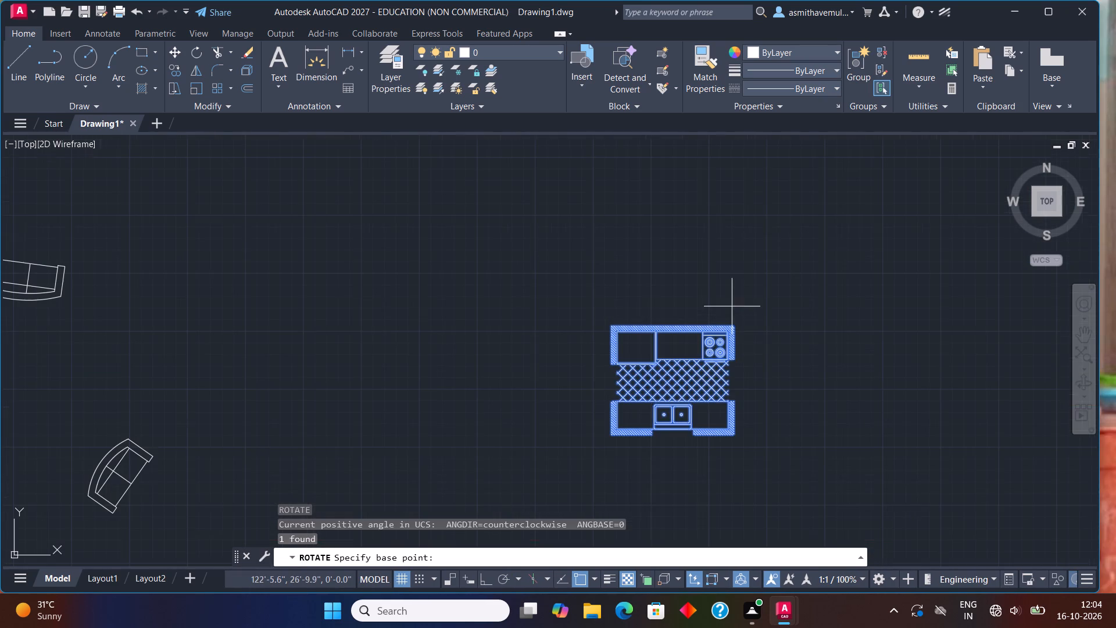
click(736, 322)
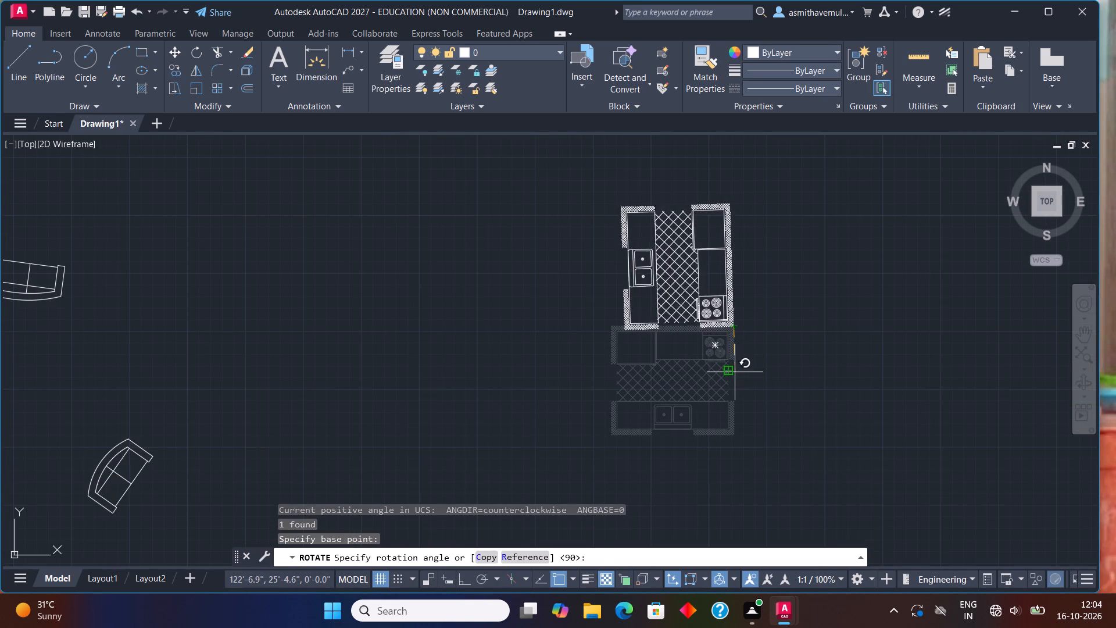
key(F8)
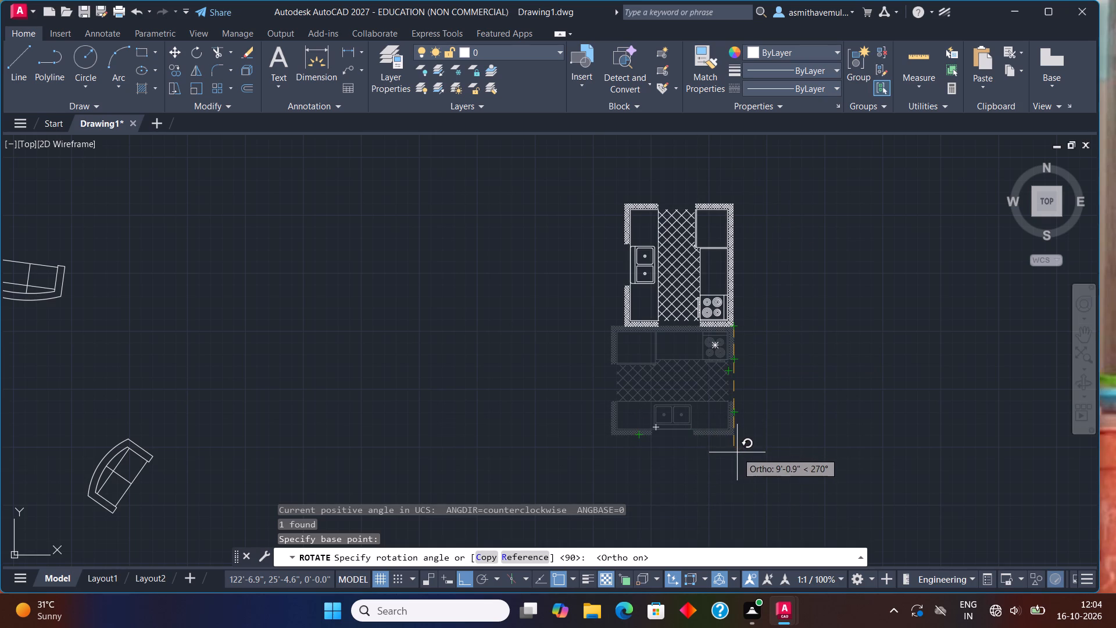
click(733, 466)
Move the rotated kitchen block into the southeast corner of the dining room, near its east wall, with Ortho off.
click(734, 328)
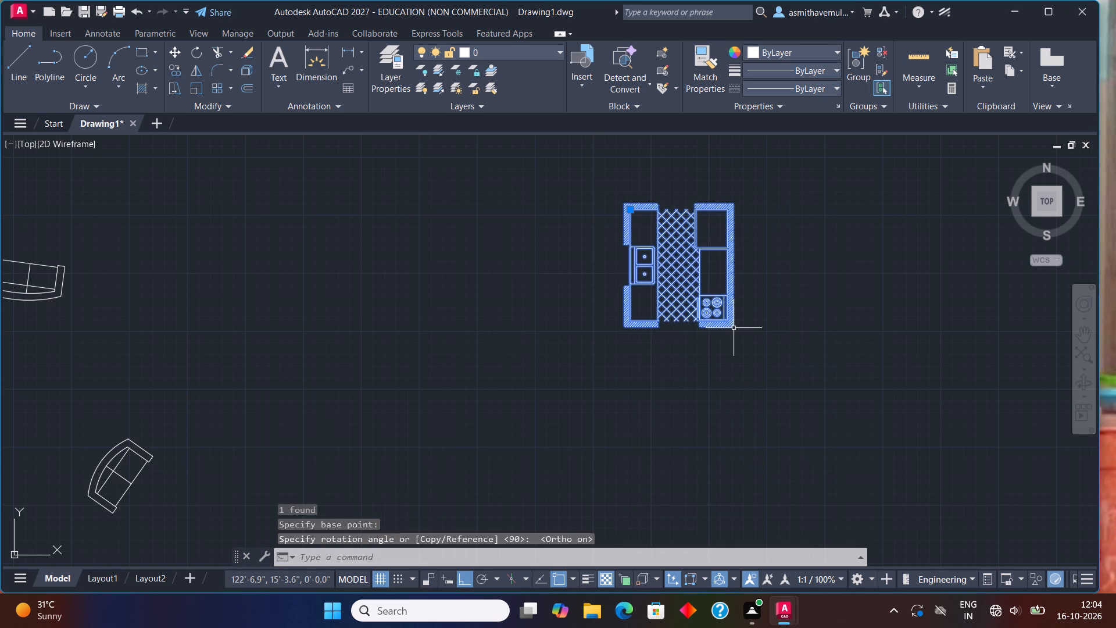
key(m)
key(Return)
key(F8)
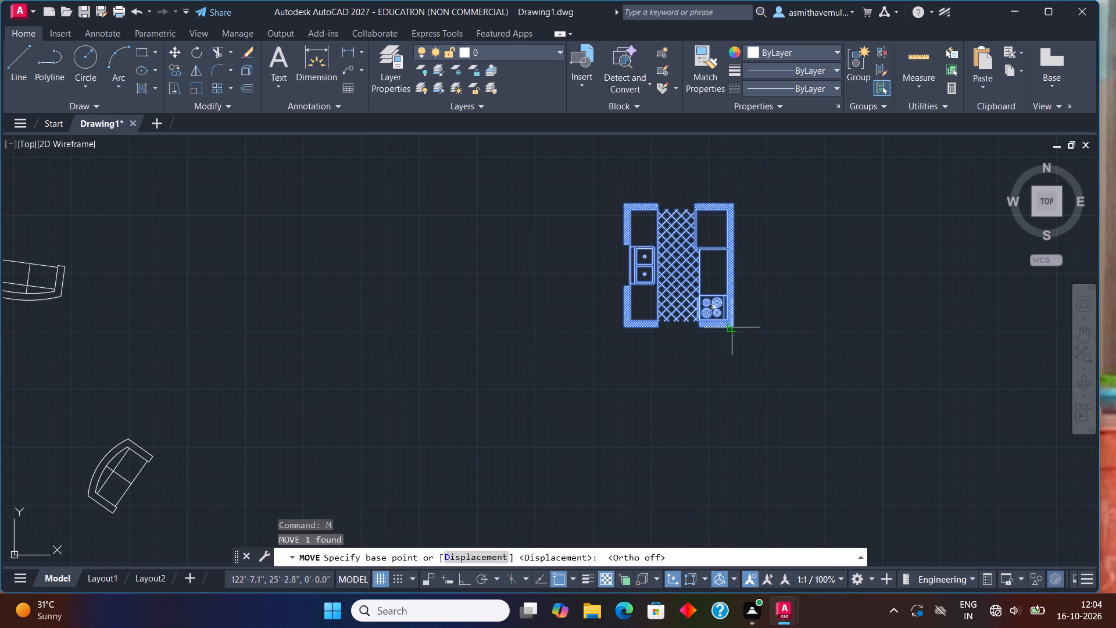
click(743, 342)
scroll(366, 329, down, 2)
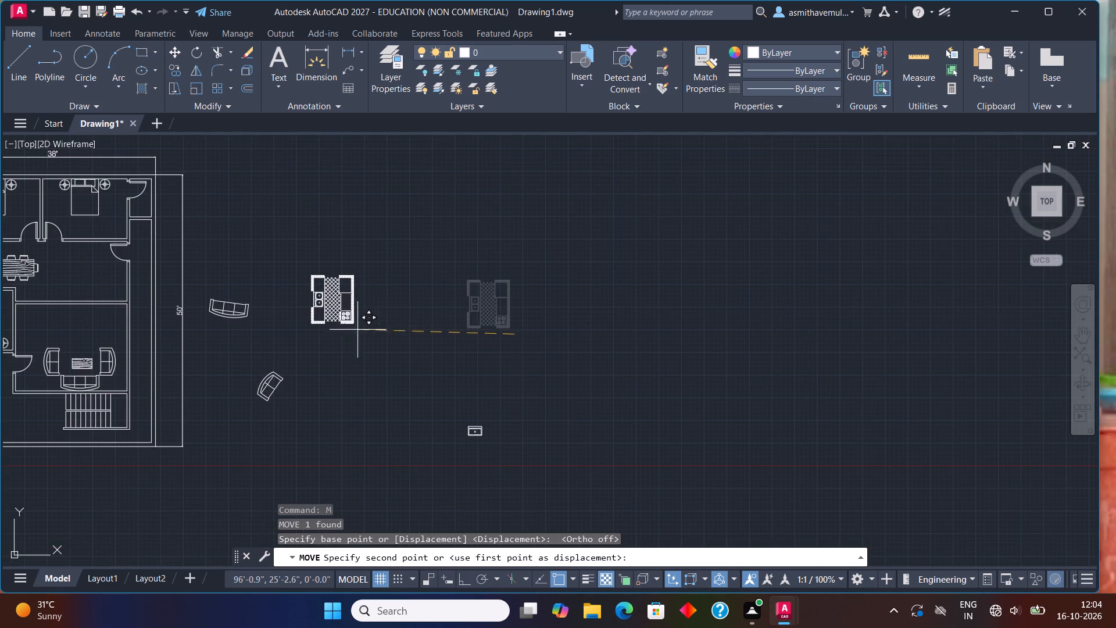
middle_drag(348, 331, 677, 378)
scroll(487, 366, up, 2)
scroll(424, 351, up, 1)
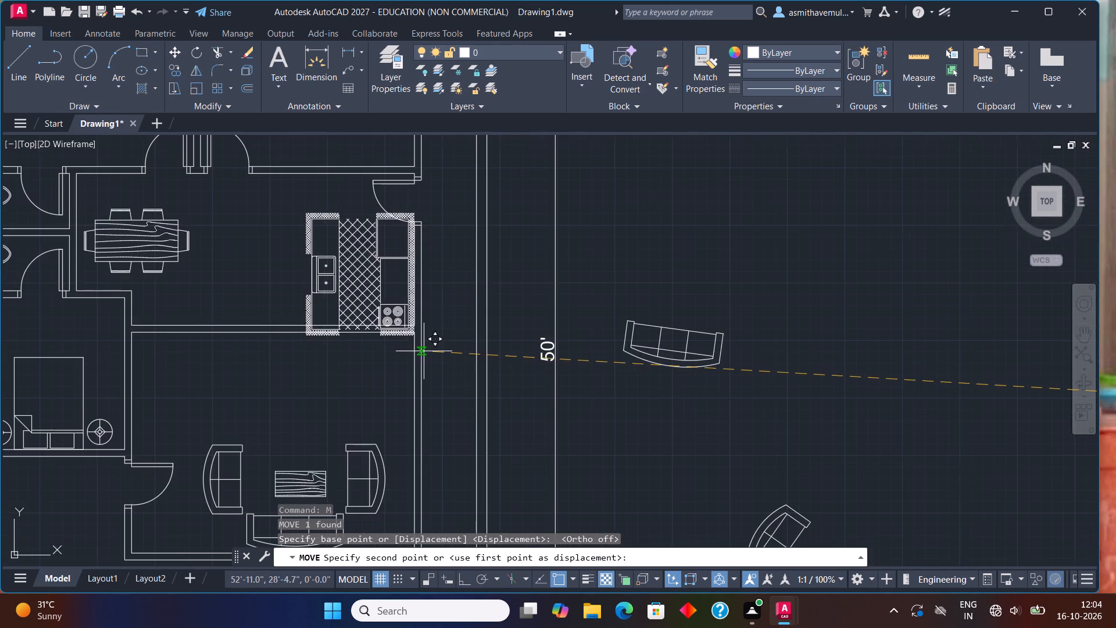
scroll(425, 344, down, 2)
middle_drag(423, 342, 424, 342)
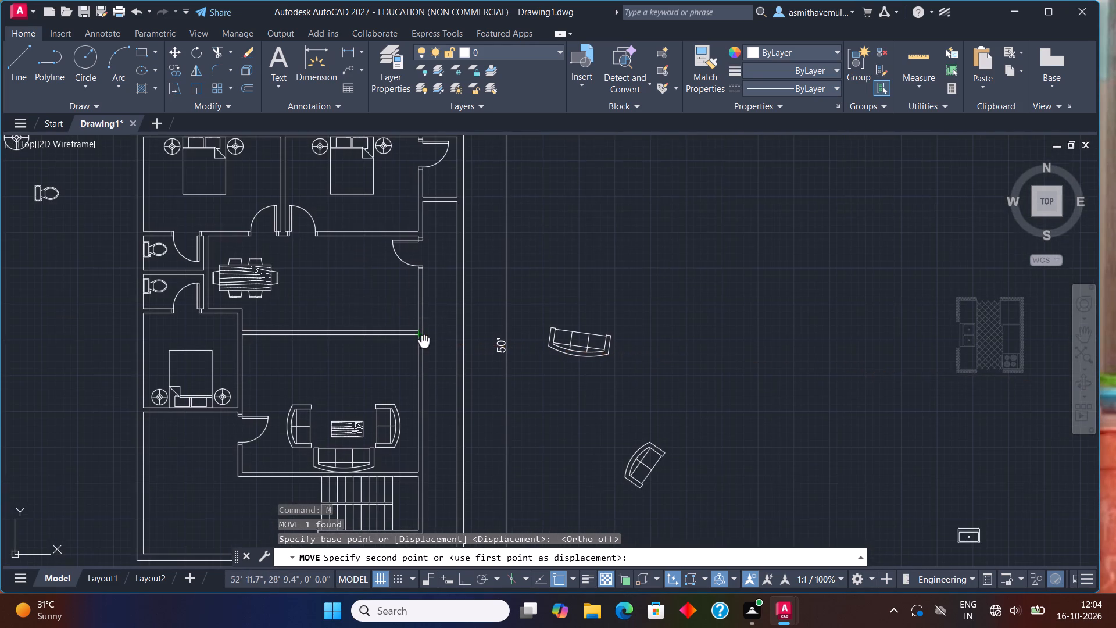
middle_drag(424, 342, 442, 385)
scroll(428, 383, up, 3)
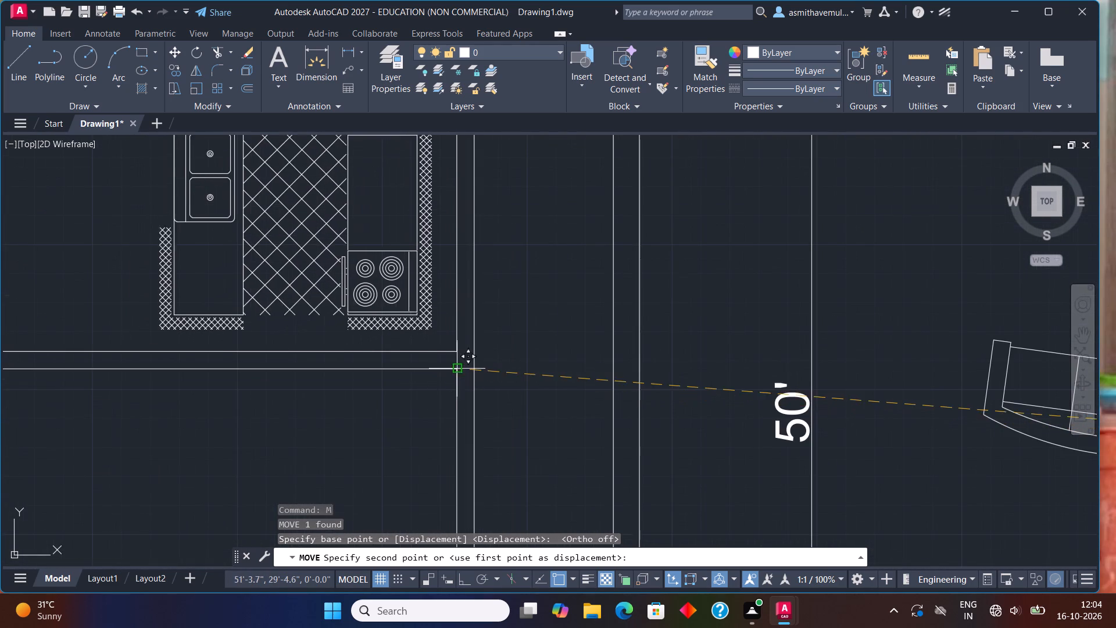
click(480, 390)
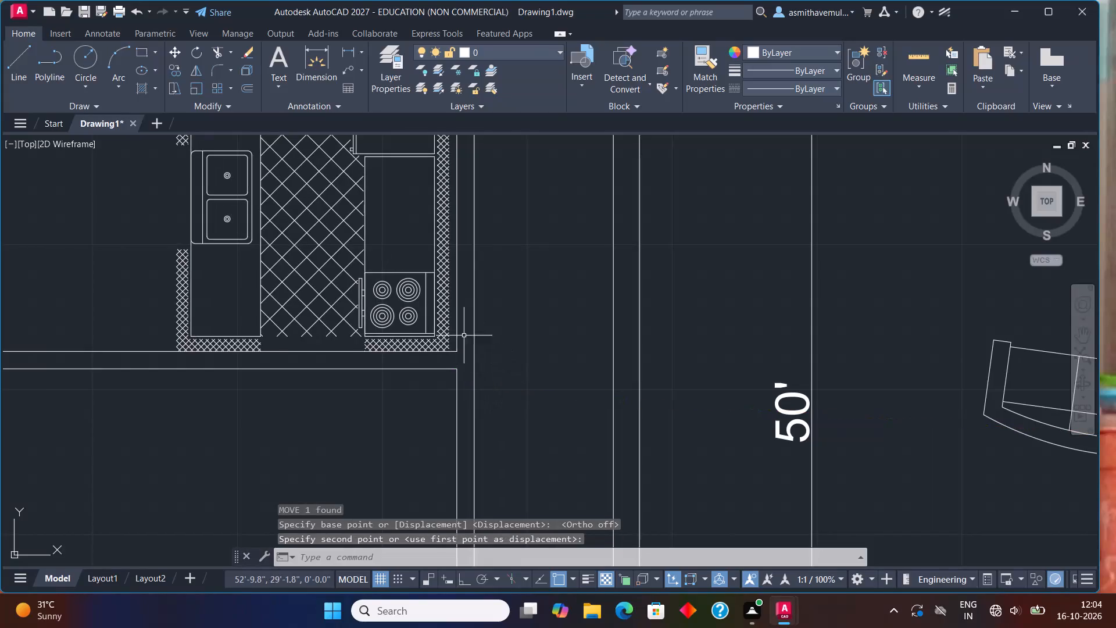
Move the kitchen block slightly east so its southeast corner sits closer to the dining room's east wall.
click(442, 333)
key(m)
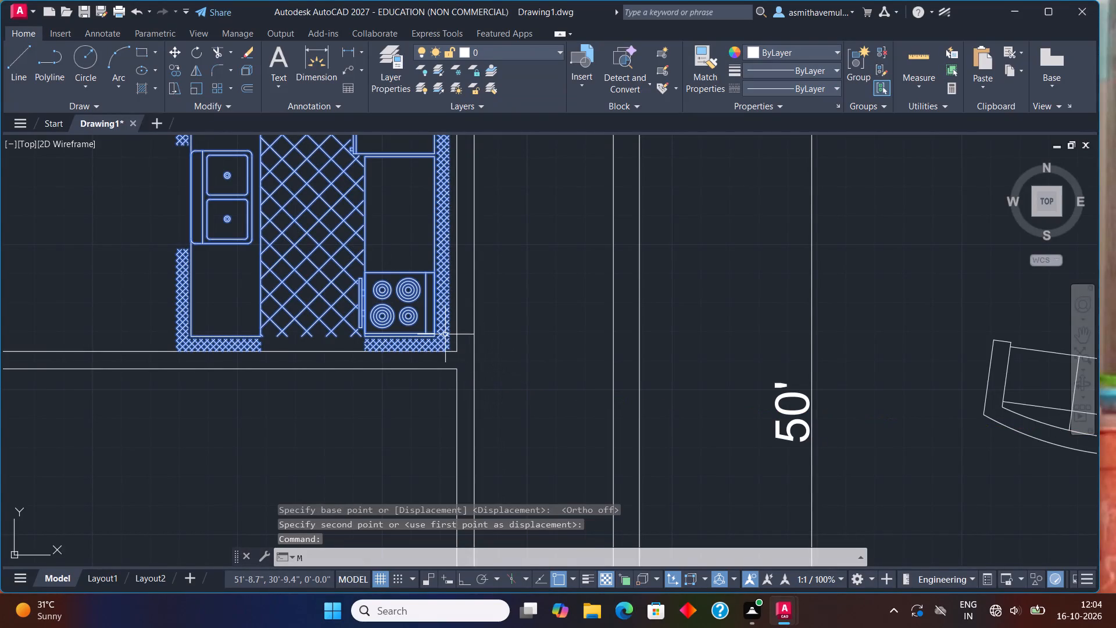
key(Return)
scroll(445, 341, up, 4)
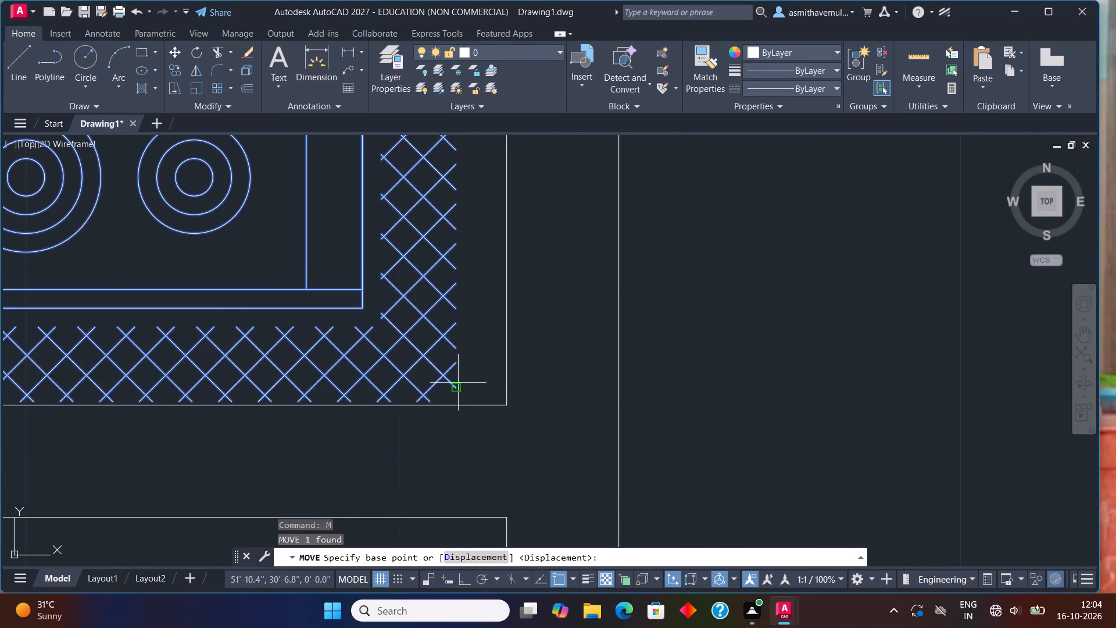
click(458, 384)
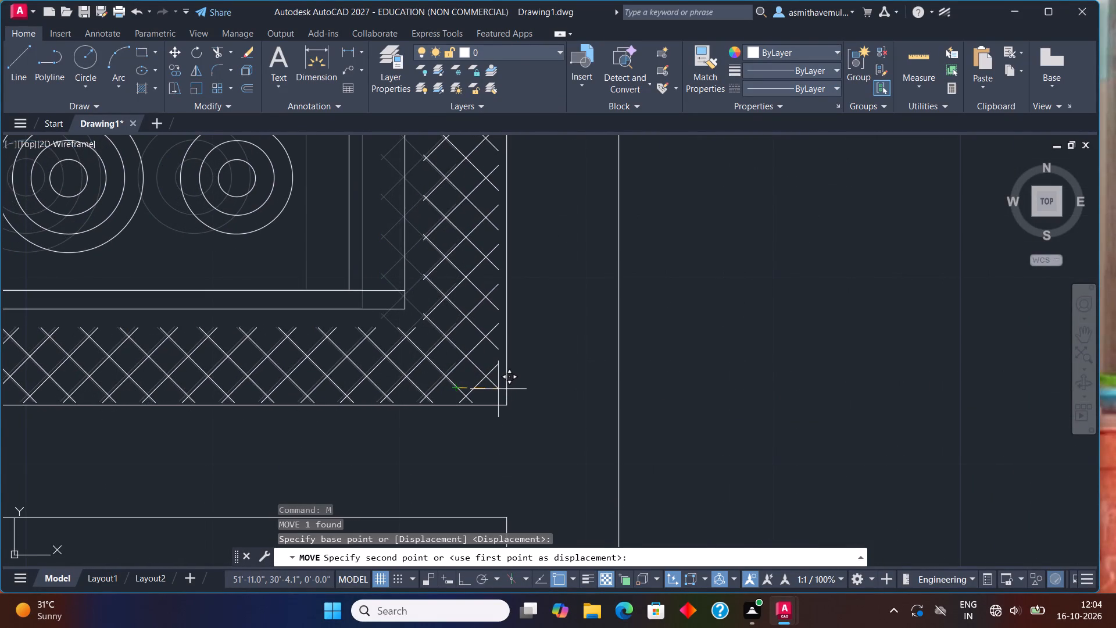
click(498, 389)
Scale the kitchen block down freehand to about 80% of its size, using its southeast corner as the base point.
click(478, 349)
click(468, 380)
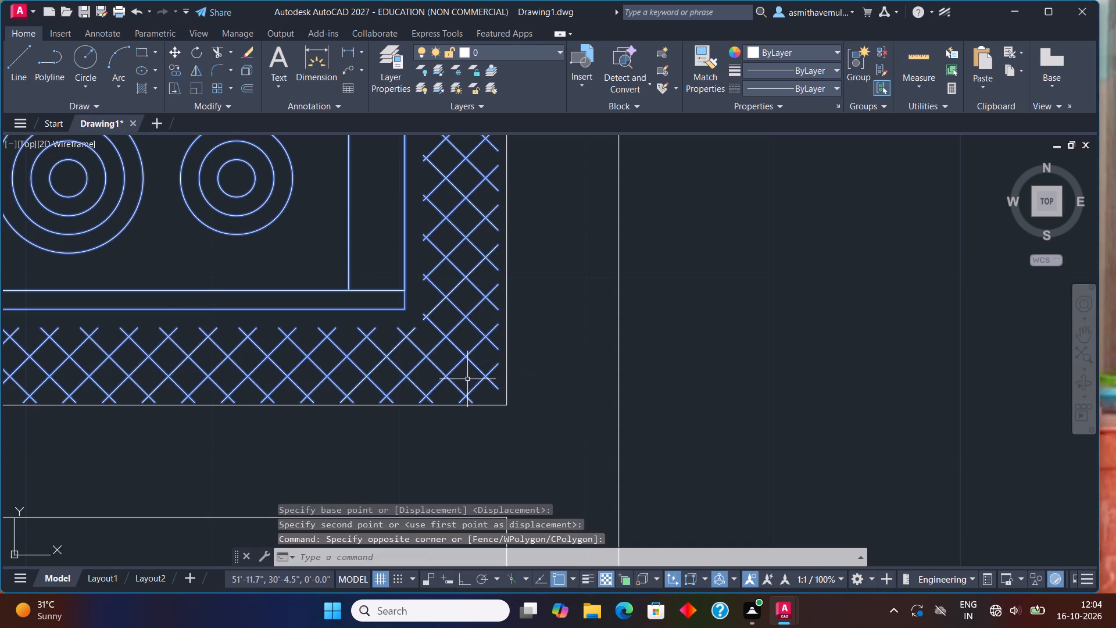
key(s)
key(c)
key(a)
key(l)
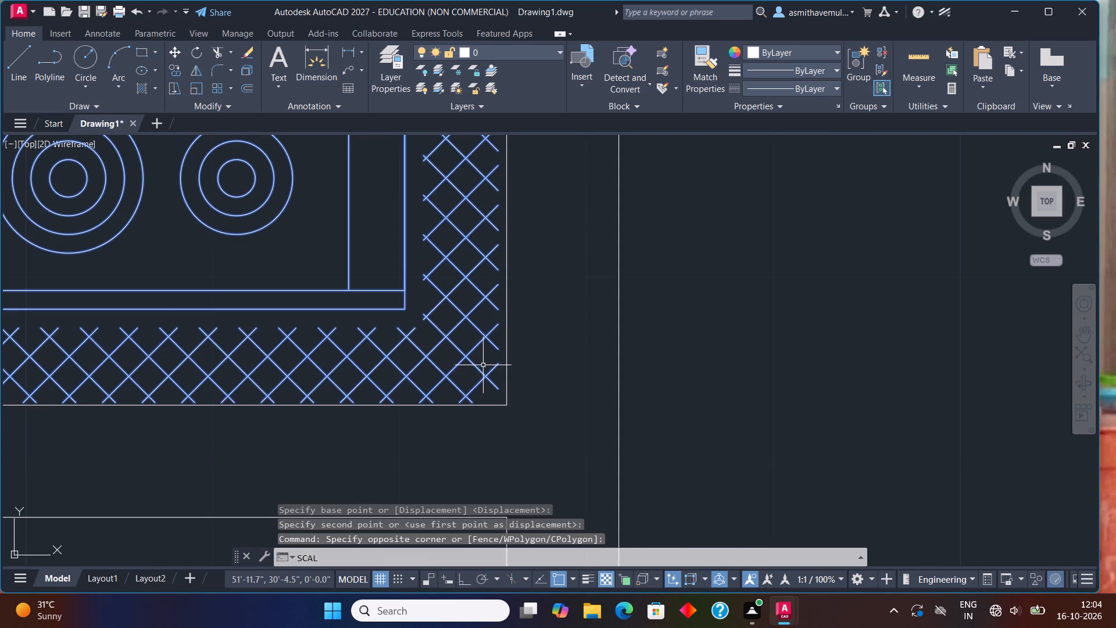
key(e)
key(Return)
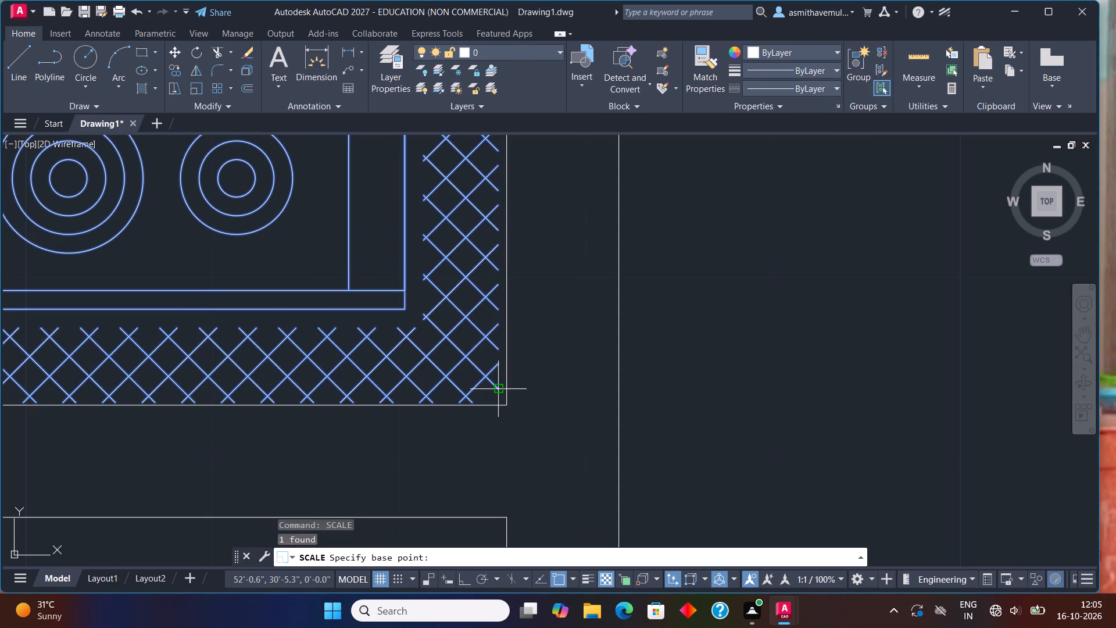
click(501, 391)
scroll(543, 447, down, 2)
scroll(624, 513, down, 3)
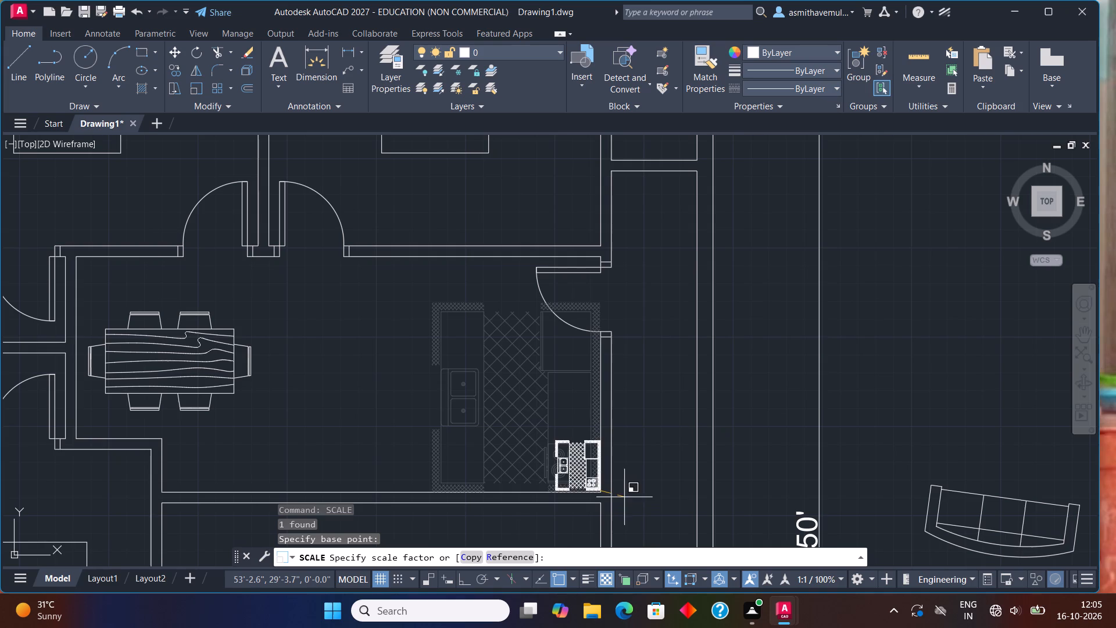
click(674, 512)
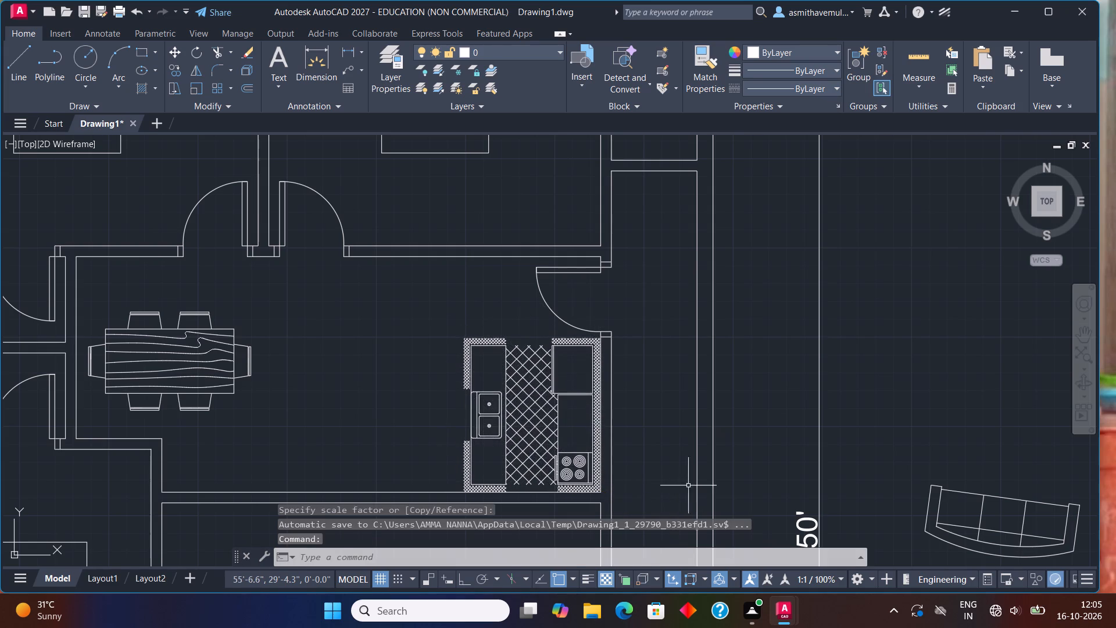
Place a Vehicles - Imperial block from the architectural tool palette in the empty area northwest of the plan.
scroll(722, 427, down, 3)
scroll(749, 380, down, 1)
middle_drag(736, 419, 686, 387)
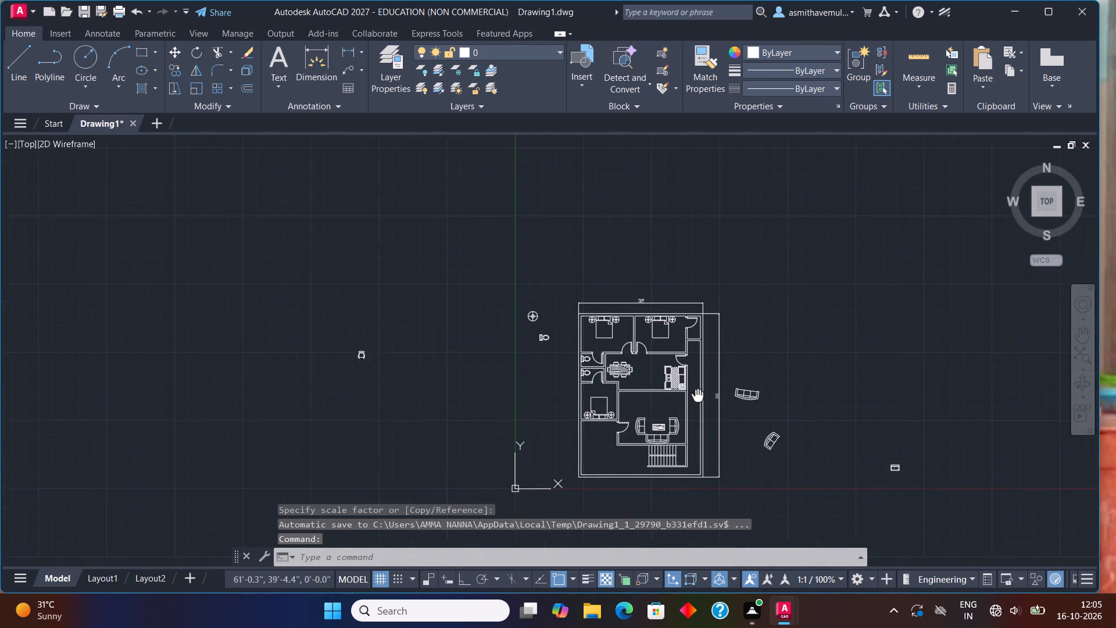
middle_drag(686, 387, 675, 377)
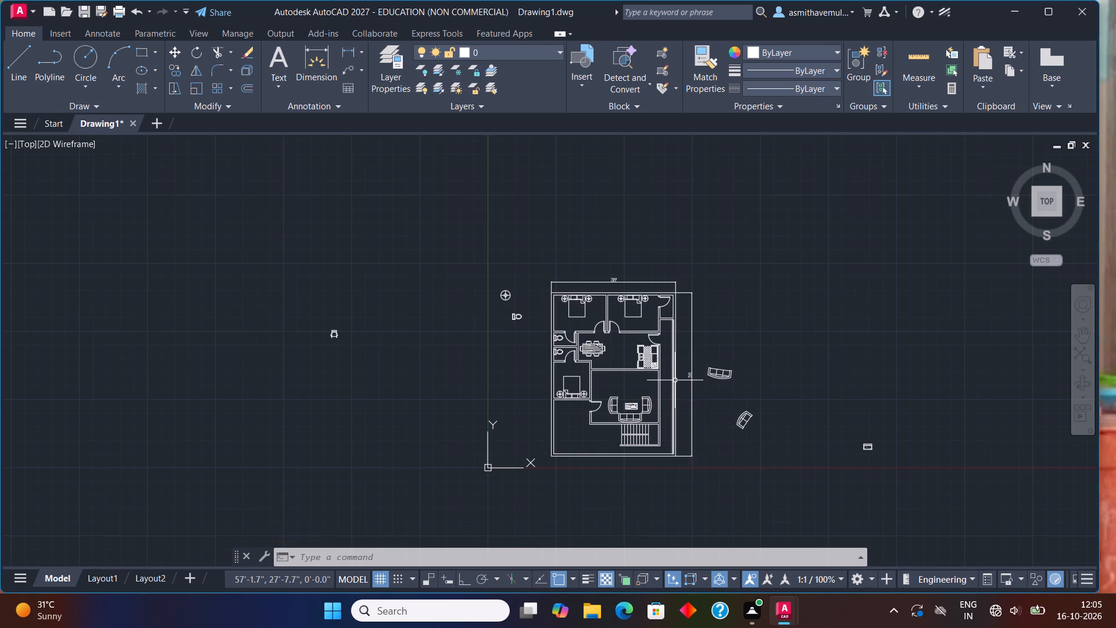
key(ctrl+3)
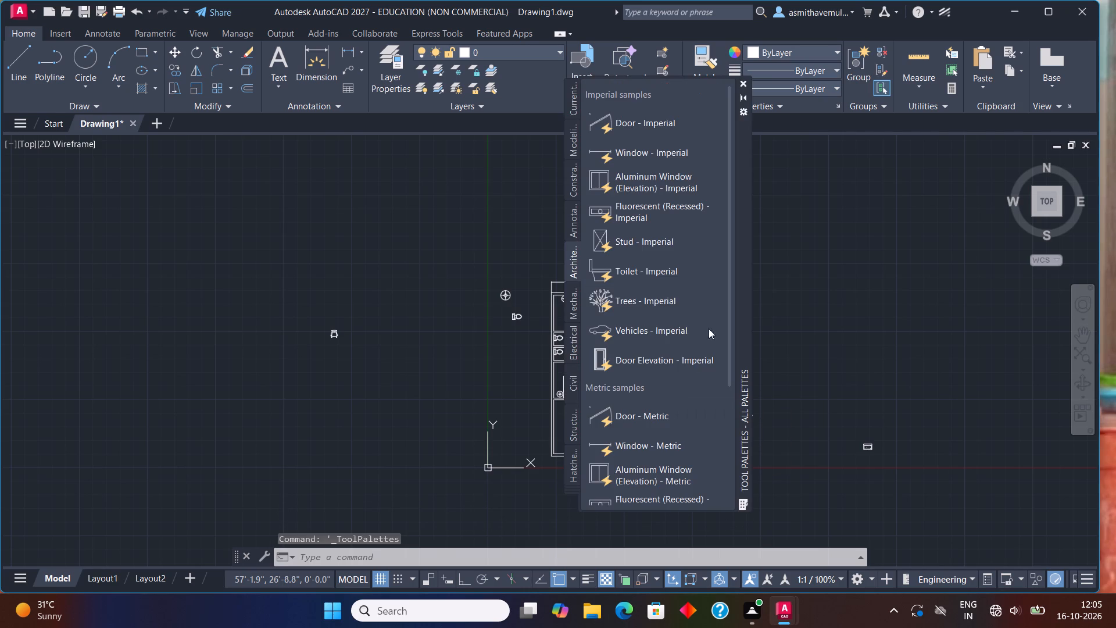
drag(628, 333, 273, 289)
Place a Trees - Imperial block from the architectural tool palette northwest of the plan, between the car and the house.
drag(623, 299, 581, 290)
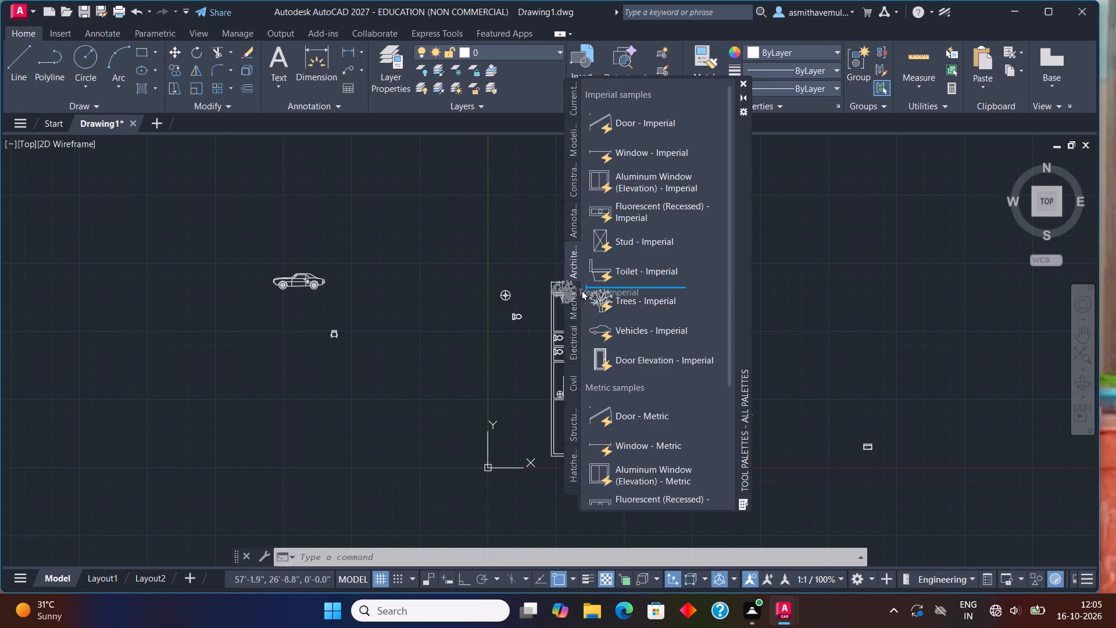
drag(581, 290, 453, 259)
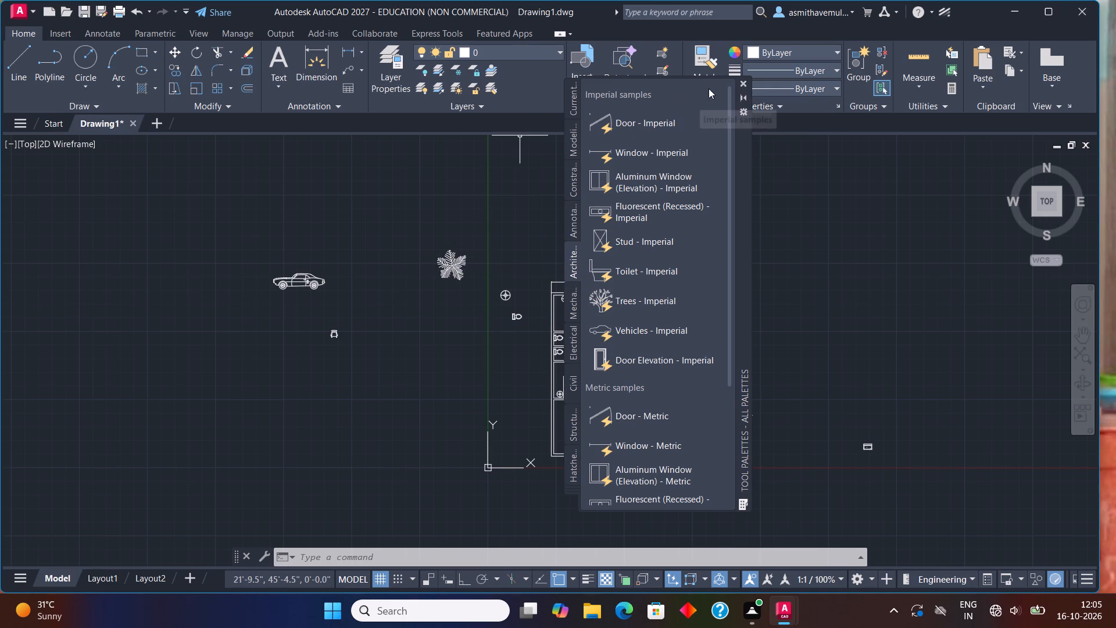
click(746, 81)
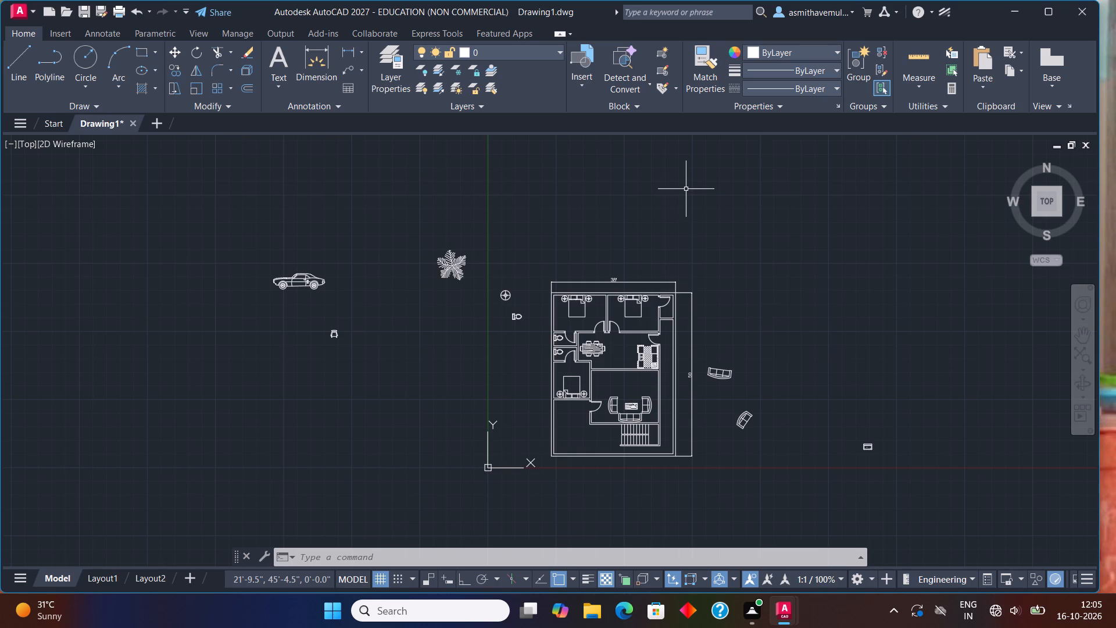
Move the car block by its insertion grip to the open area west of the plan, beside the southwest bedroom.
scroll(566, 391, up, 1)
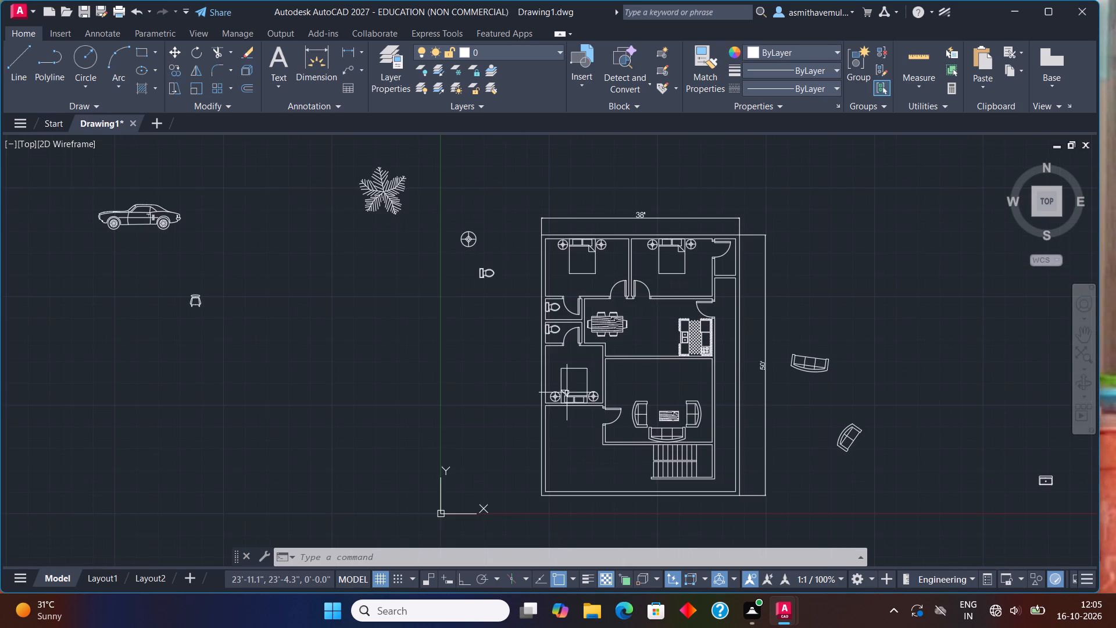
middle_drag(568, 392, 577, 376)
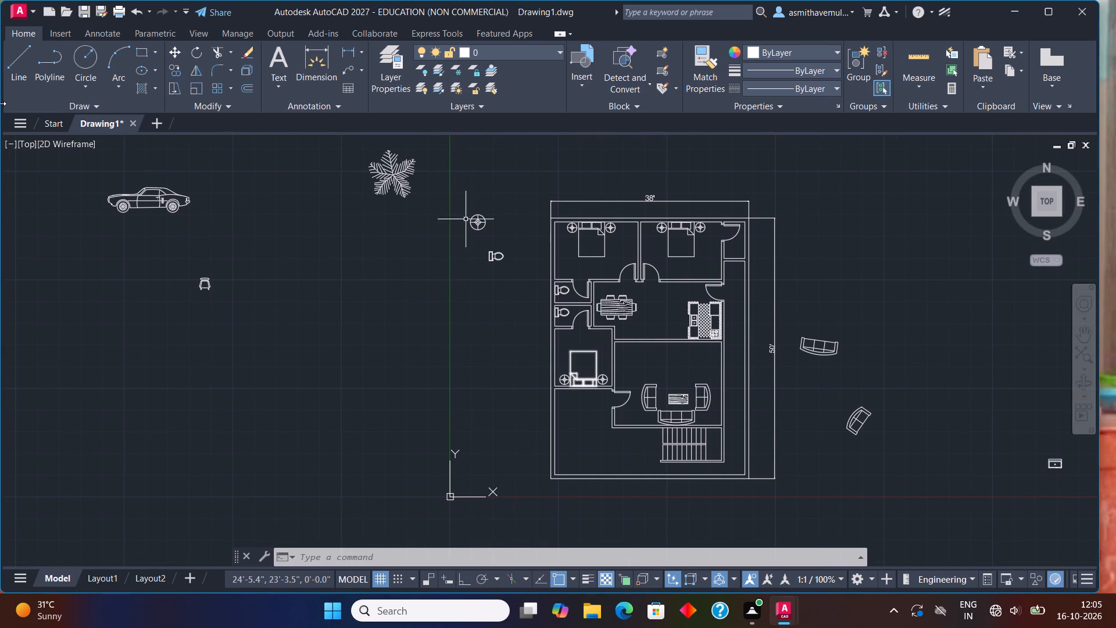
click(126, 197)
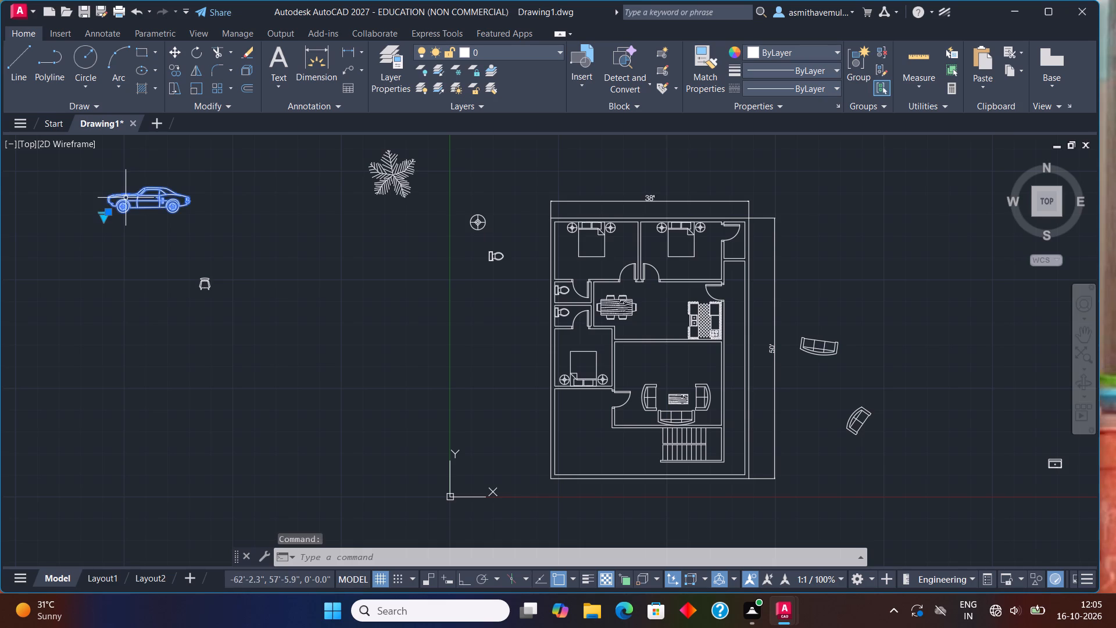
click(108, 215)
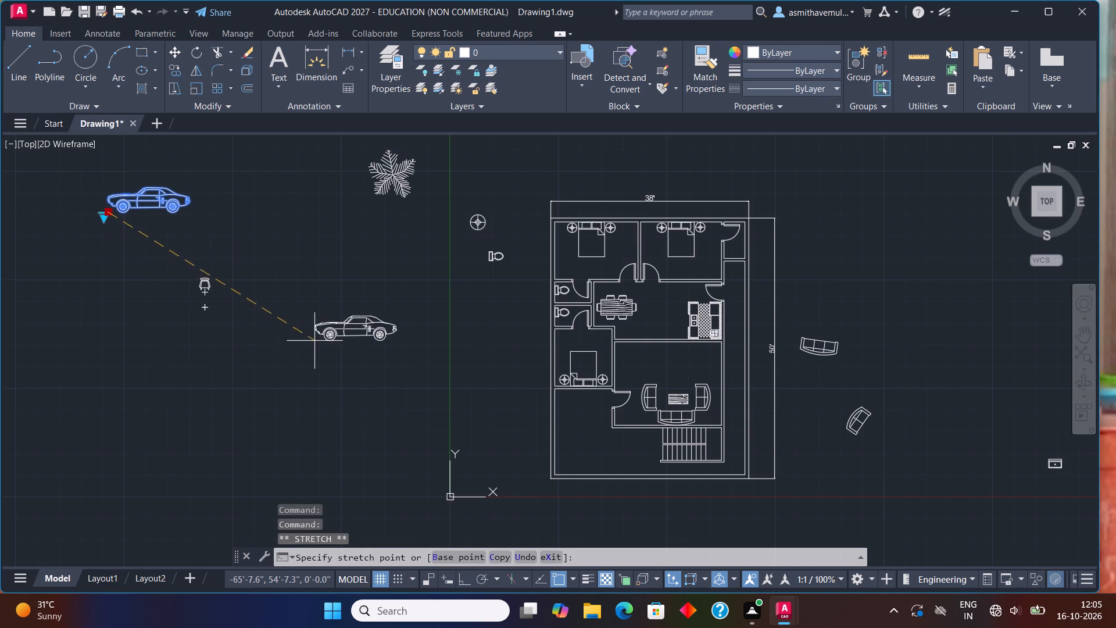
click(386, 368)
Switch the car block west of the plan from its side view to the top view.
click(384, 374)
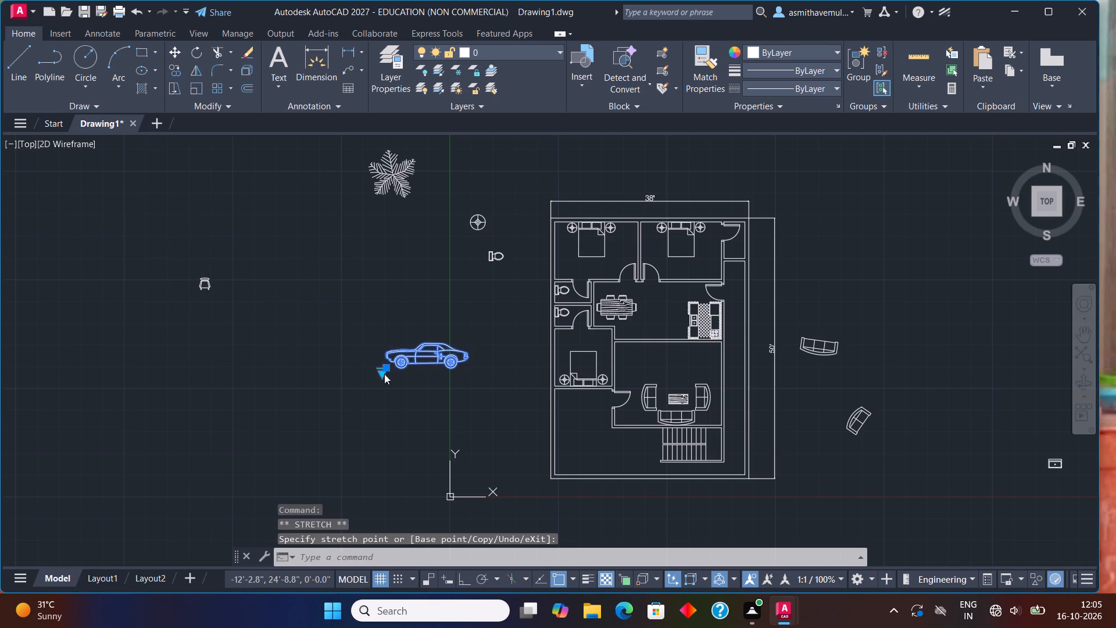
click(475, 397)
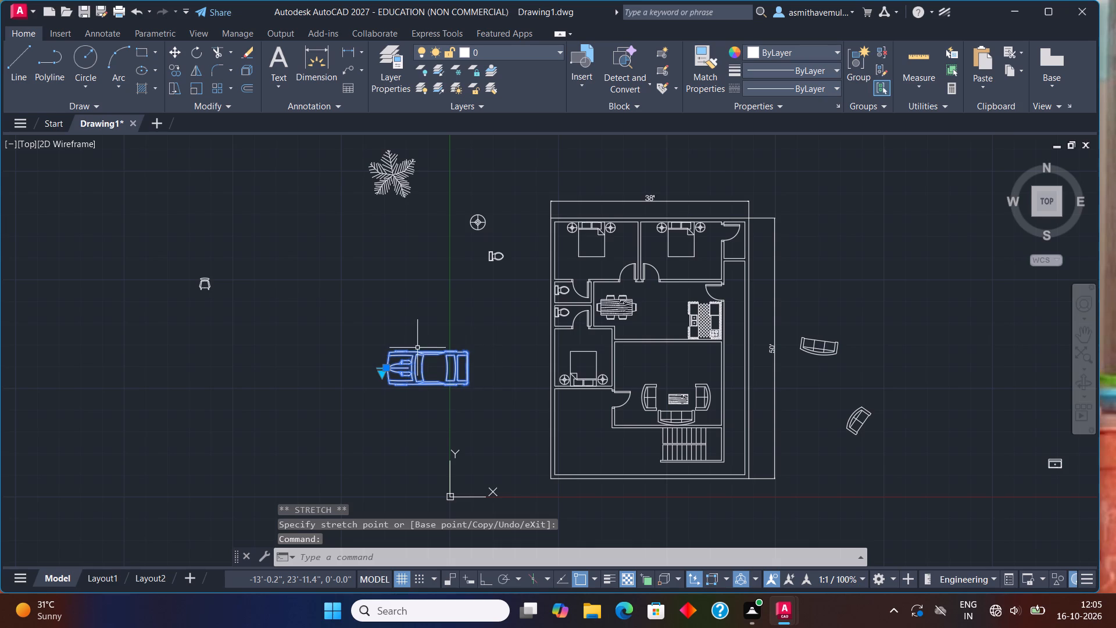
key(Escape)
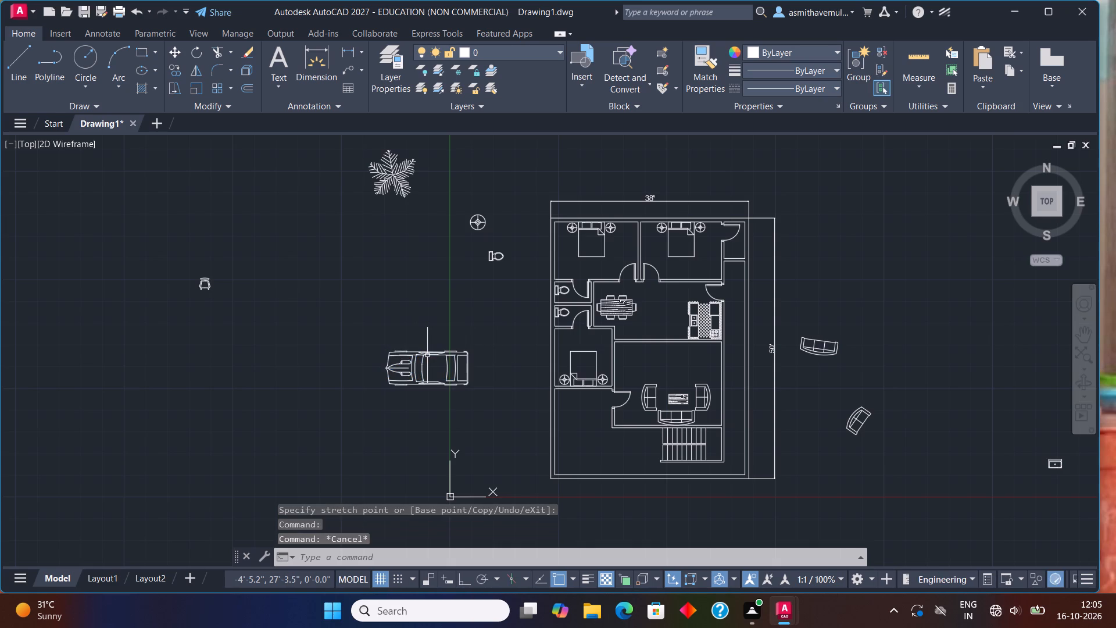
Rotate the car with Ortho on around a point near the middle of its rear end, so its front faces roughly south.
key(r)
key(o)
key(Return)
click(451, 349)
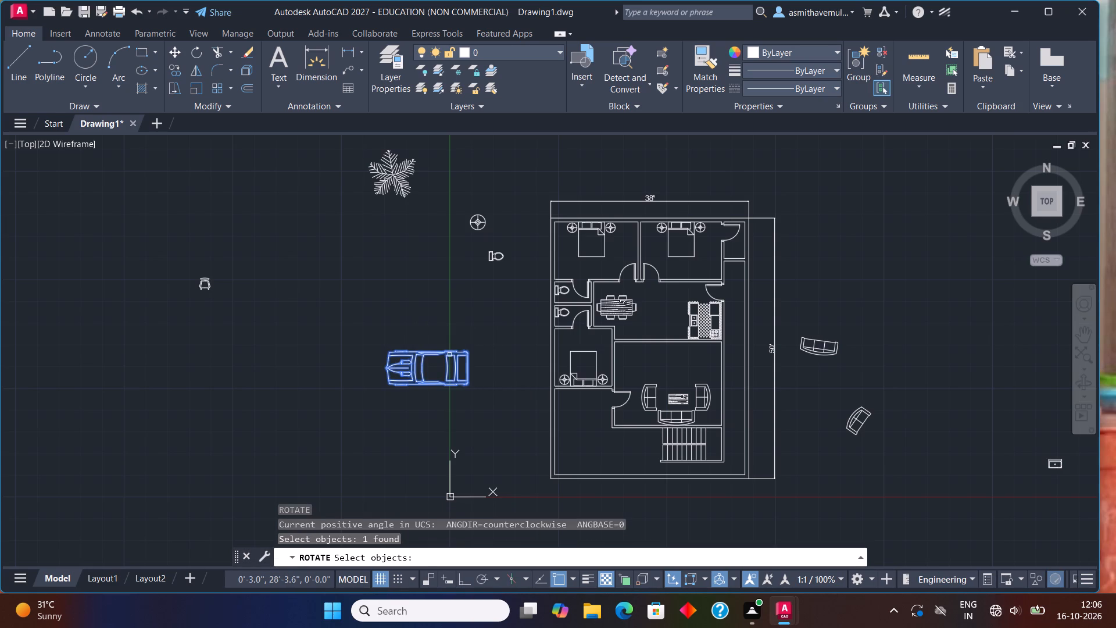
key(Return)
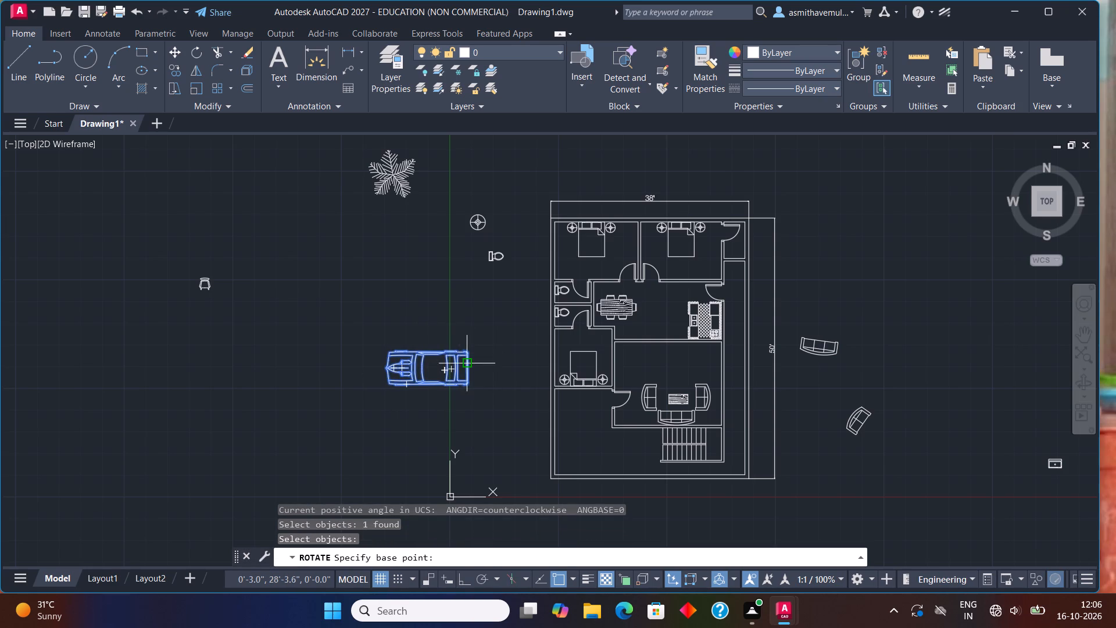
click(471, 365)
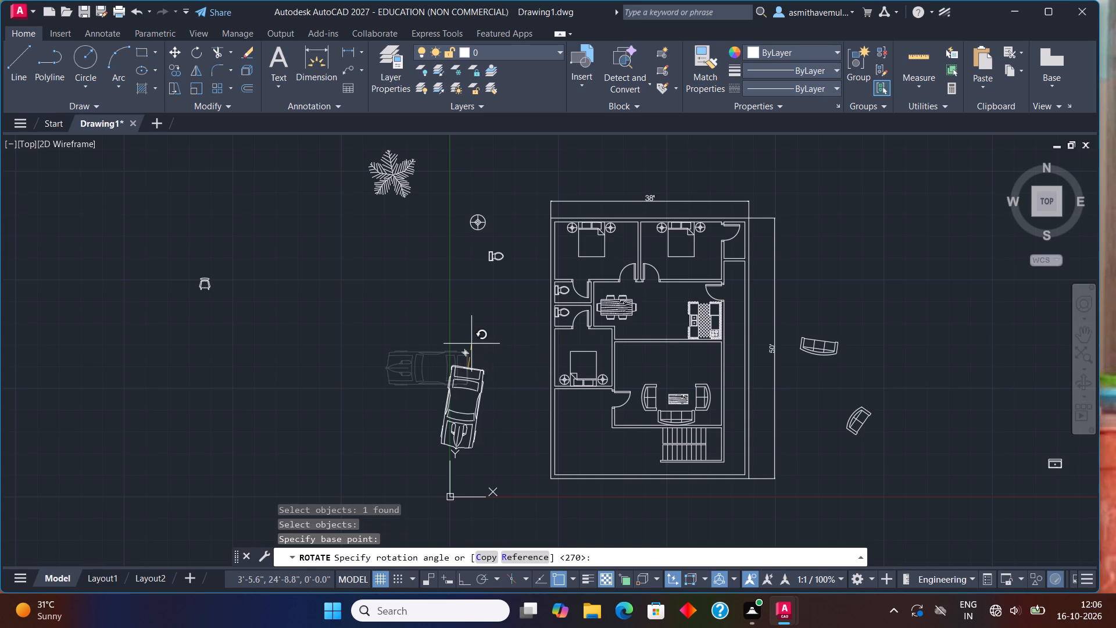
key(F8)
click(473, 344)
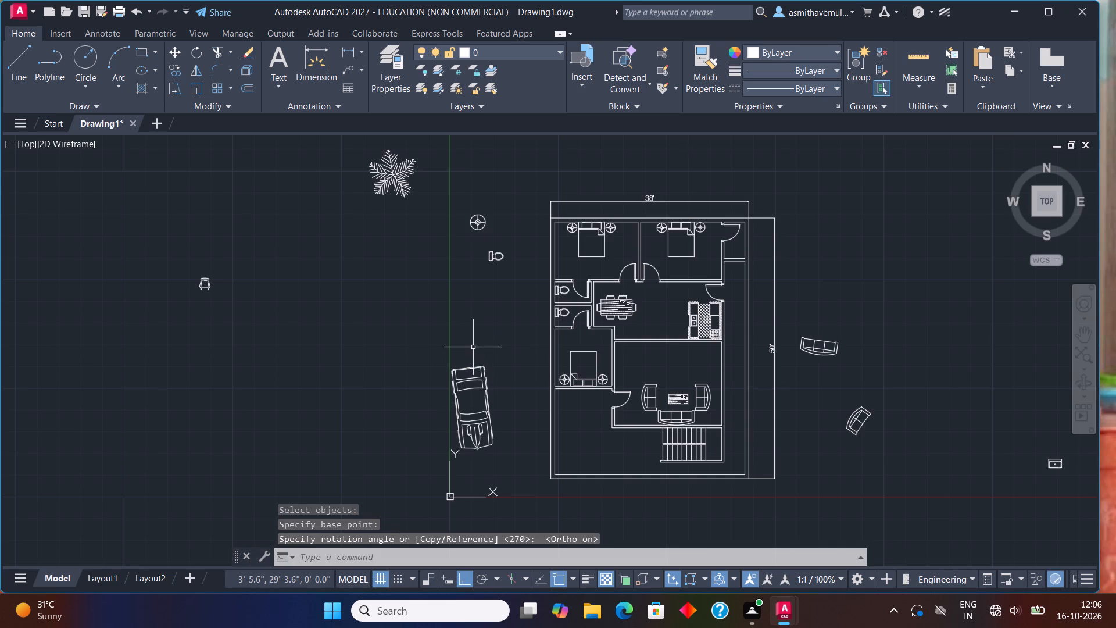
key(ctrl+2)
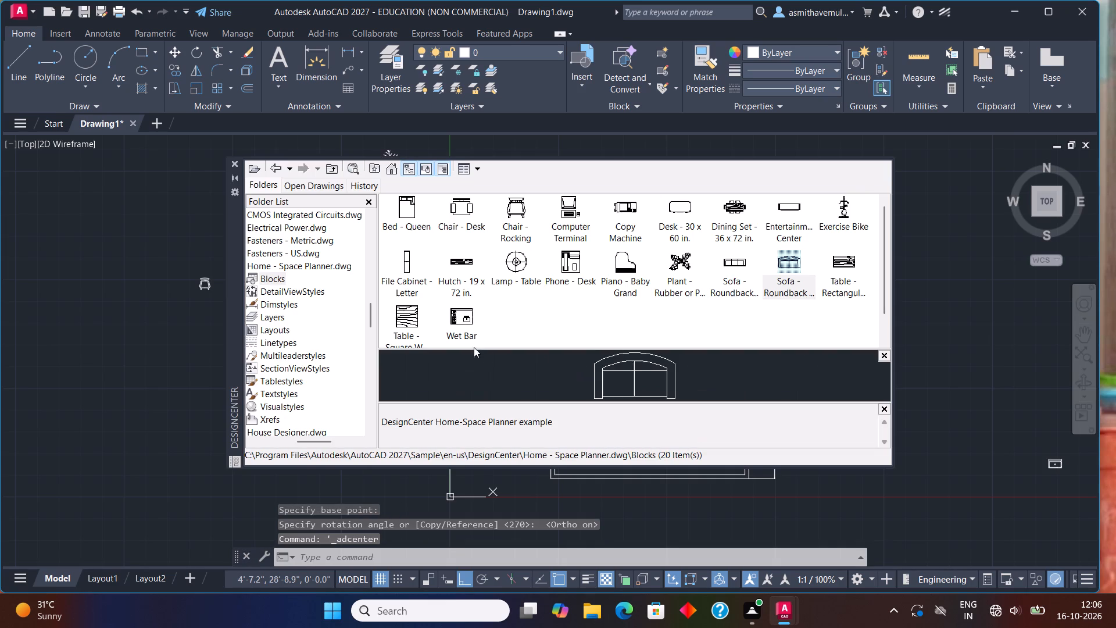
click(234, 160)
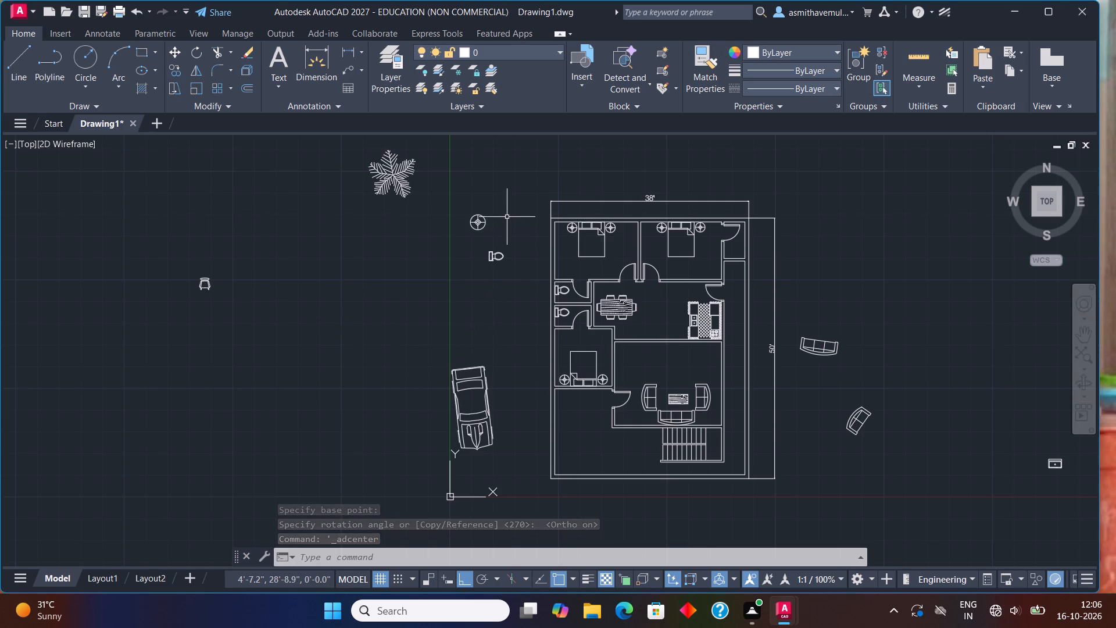
Erase the car and the leftover chair, lamp and toilet blocks west of the plan, keeping the tree.
drag(506, 208, 369, 397)
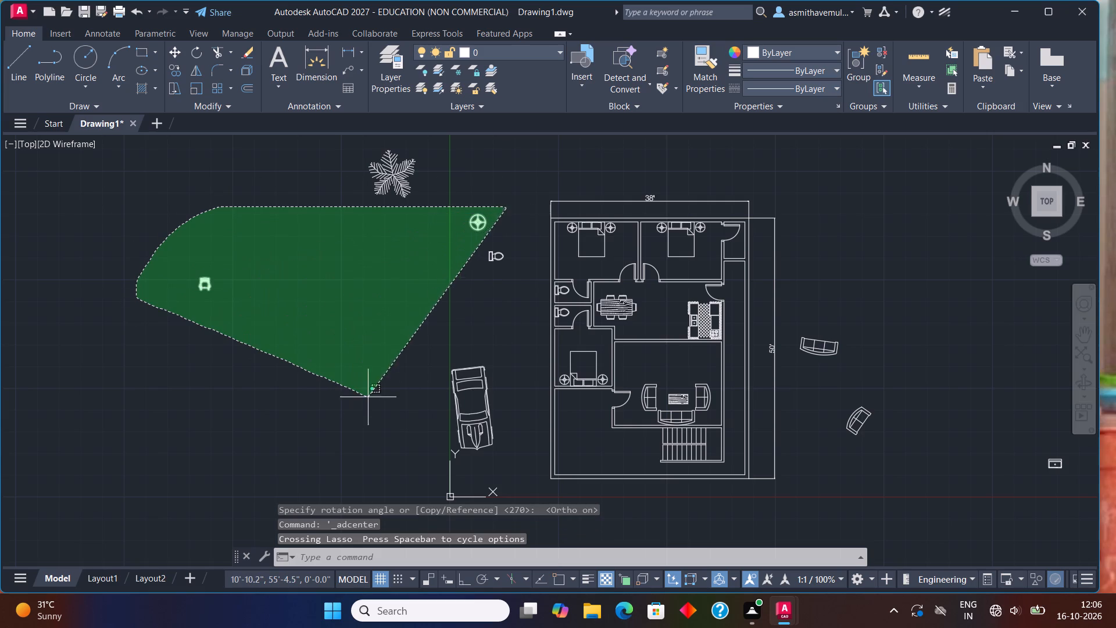
drag(369, 397, 494, 407)
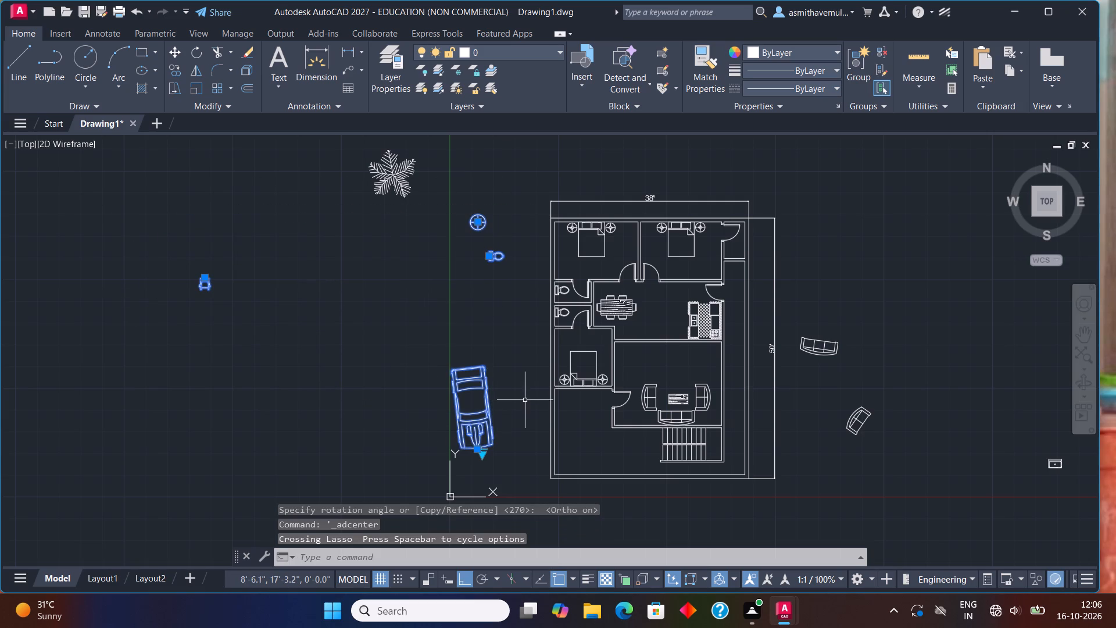
key(Delete)
Erase the two leftover sofas and the small rectangular block east of the plan.
drag(804, 320, 832, 436)
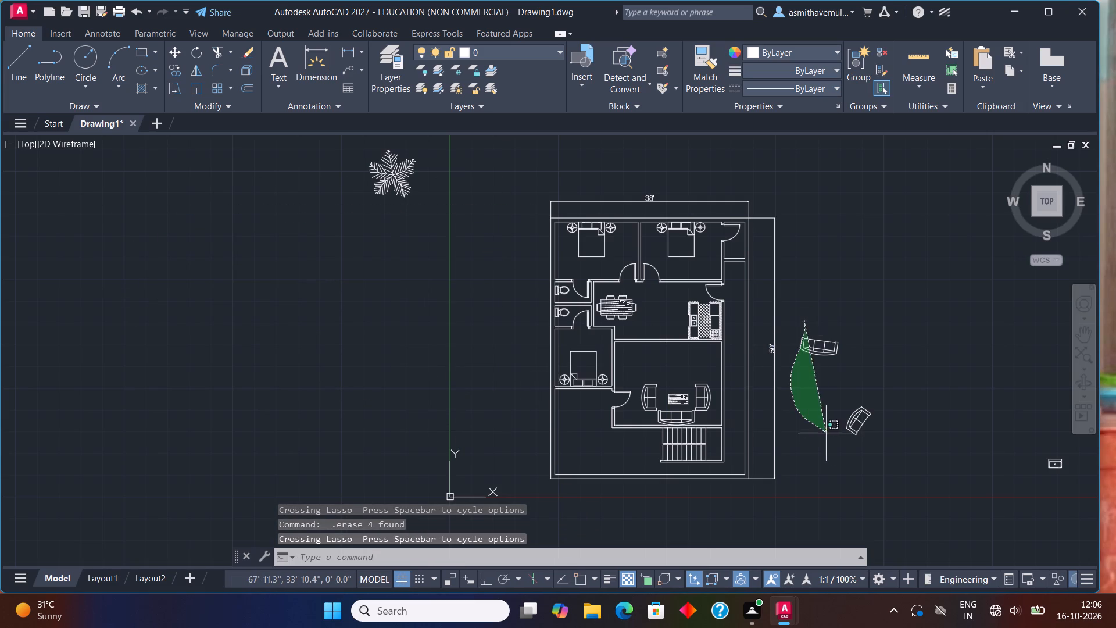
drag(832, 436, 1071, 469)
key(Delete)
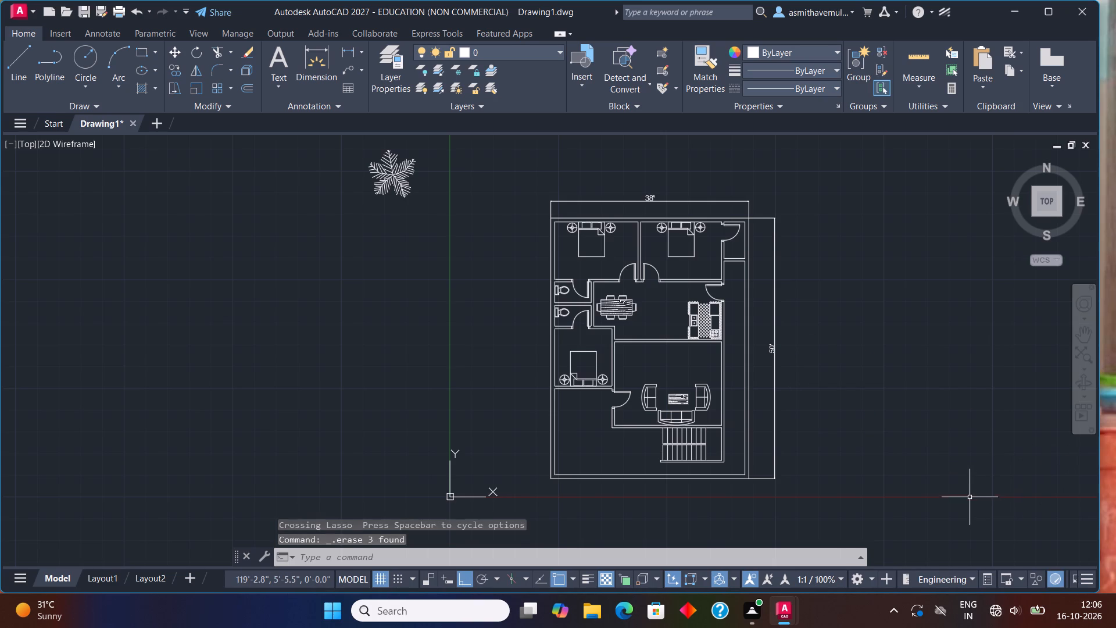
Place a new Vehicles - Imperial block from the architectural tool palette west of the plan, below the tree.
key(ctrl+3)
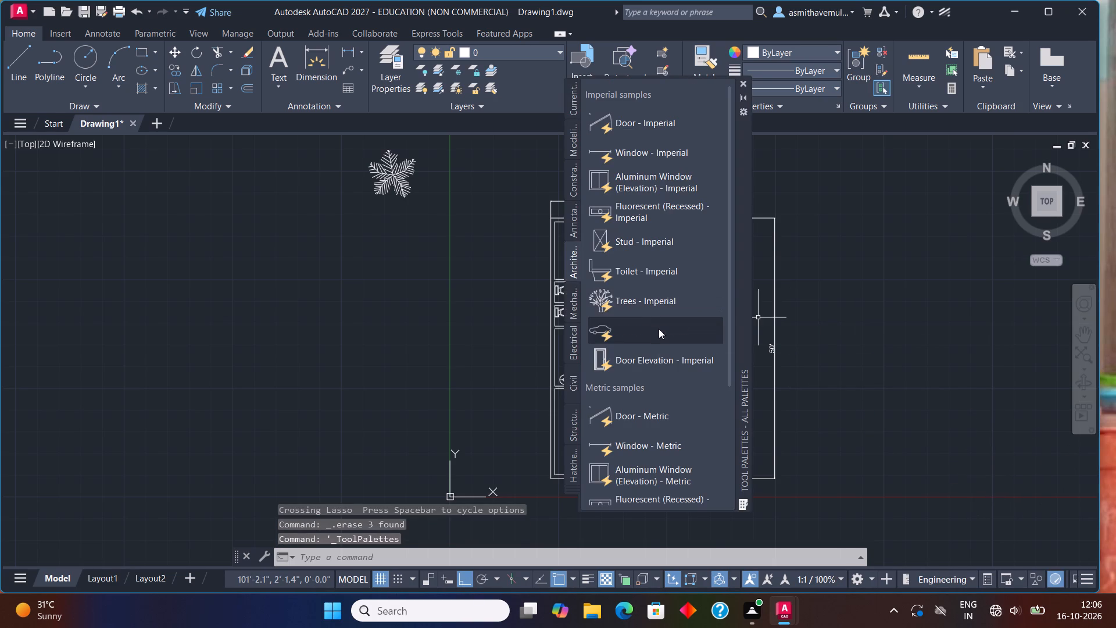
drag(653, 335, 363, 317)
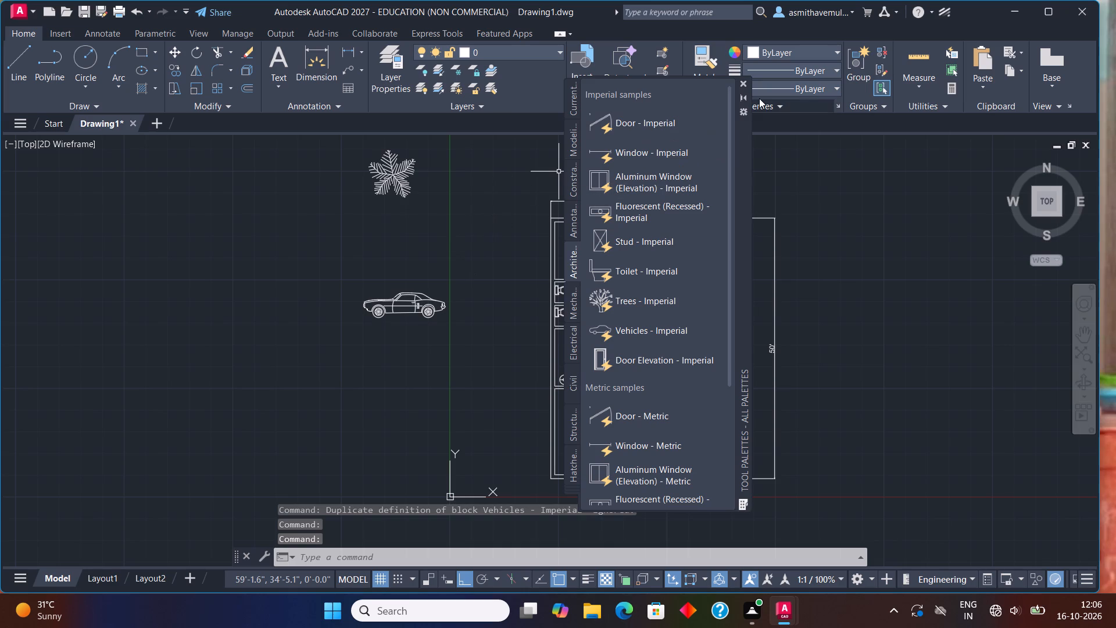
click(744, 84)
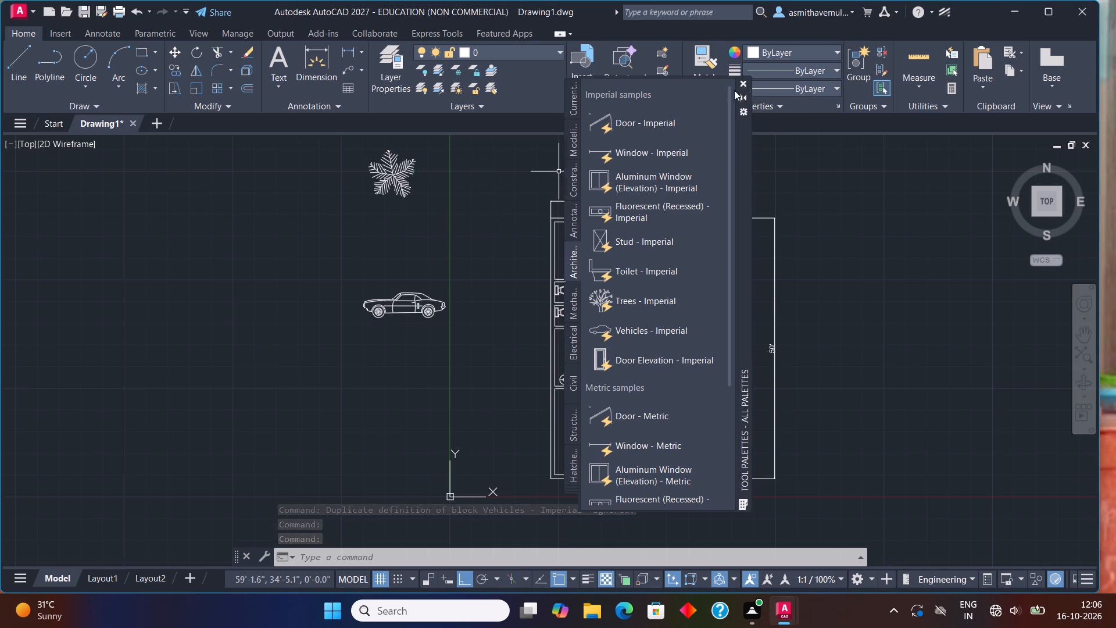
Switch the new vehicle block west of the plan to its Sports Car (Top) view.
click(410, 302)
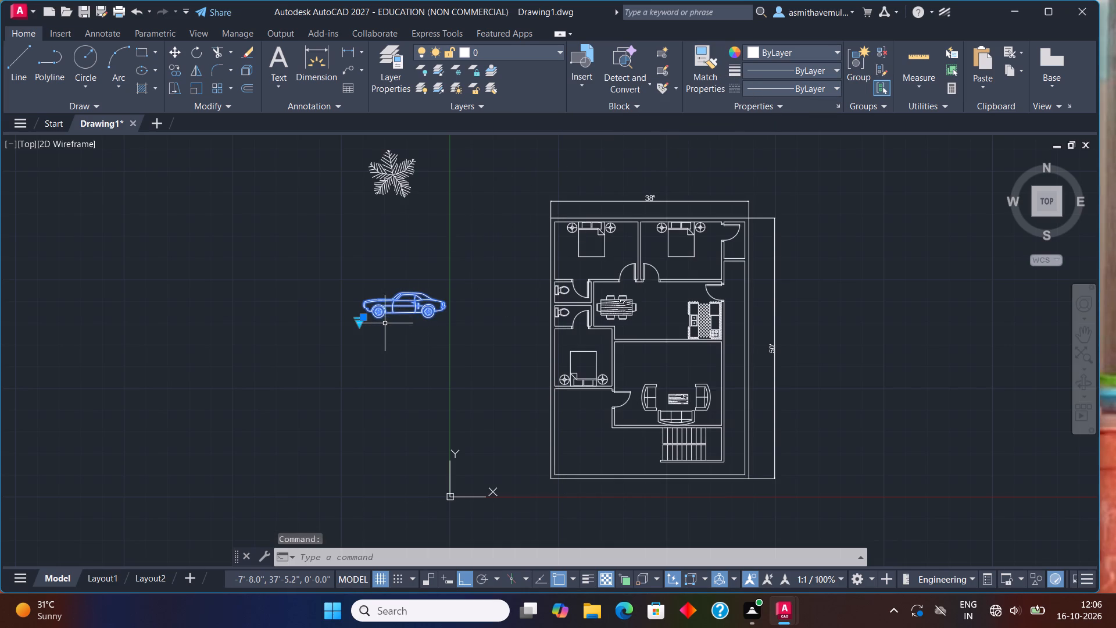
click(358, 326)
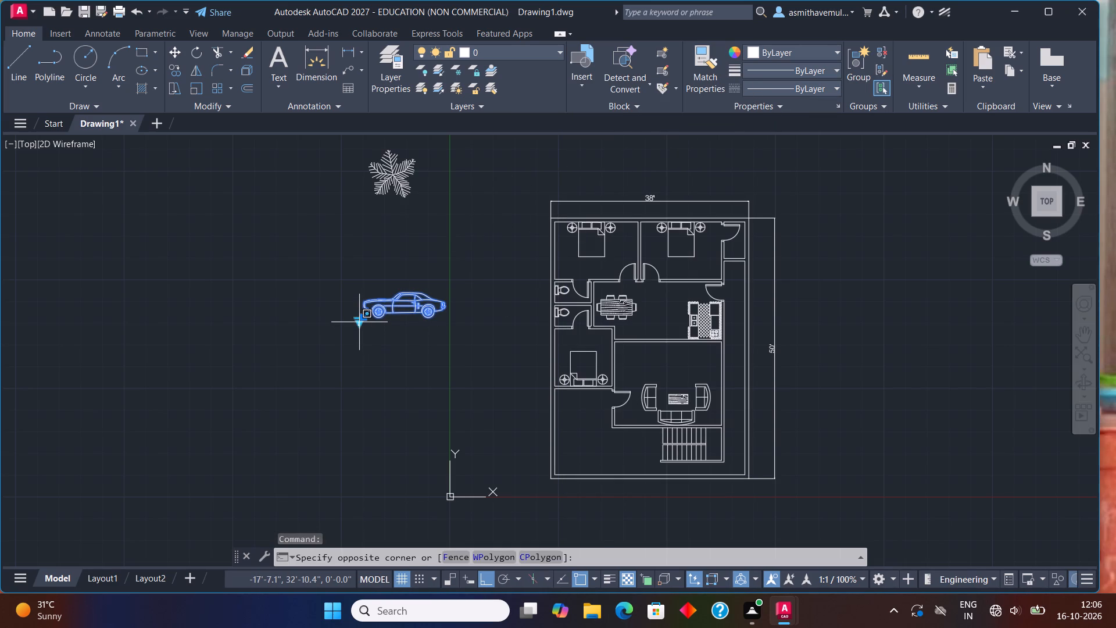
click(356, 317)
click(359, 325)
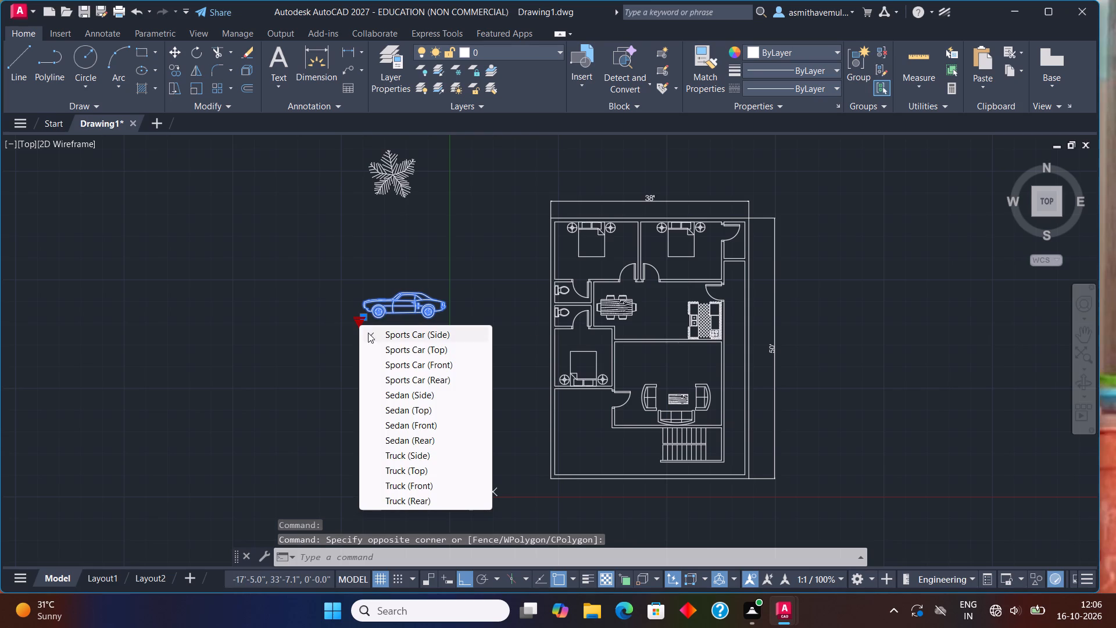
click(400, 349)
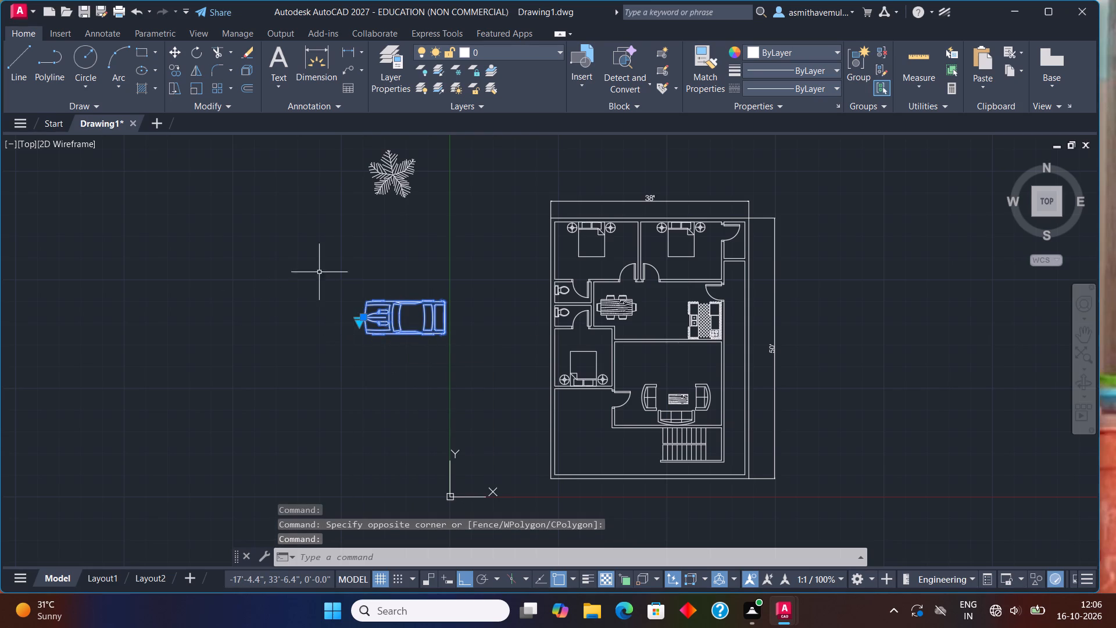
key(Escape)
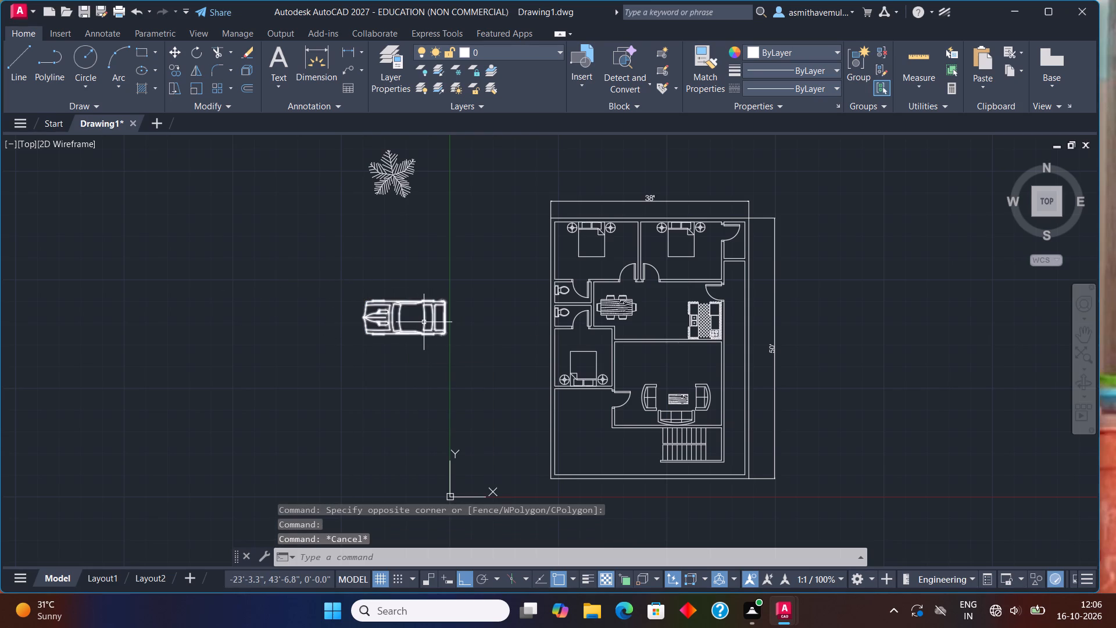
Rotate the top-view sports car with Ortho on around its rear-end midpoint so its front faces south.
click(424, 322)
text(RO)
key(Return)
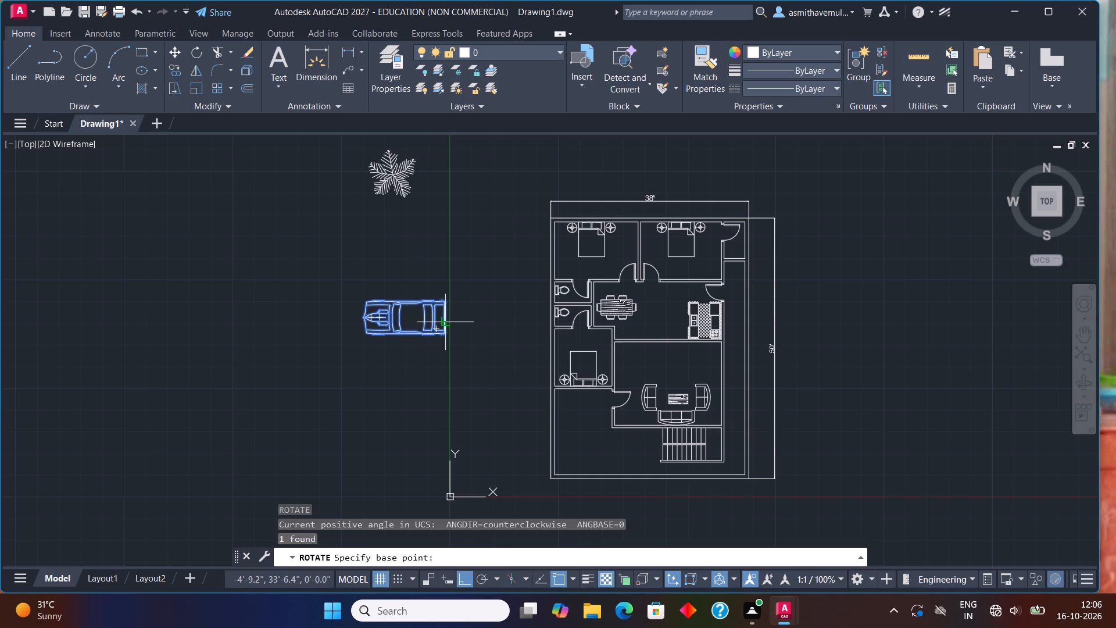
click(449, 314)
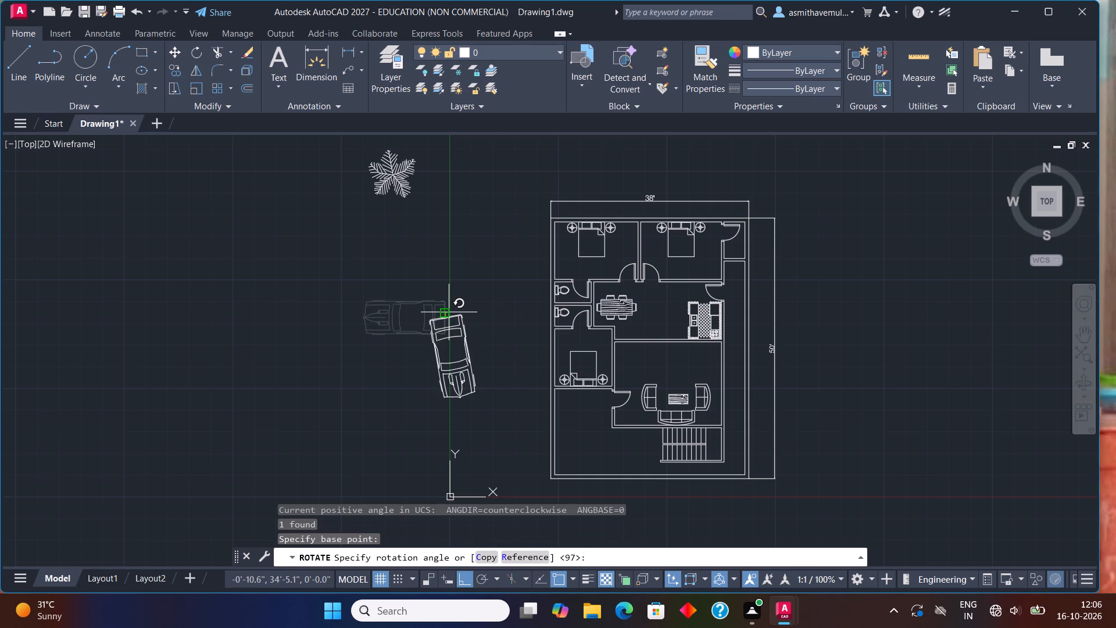
key(F8)
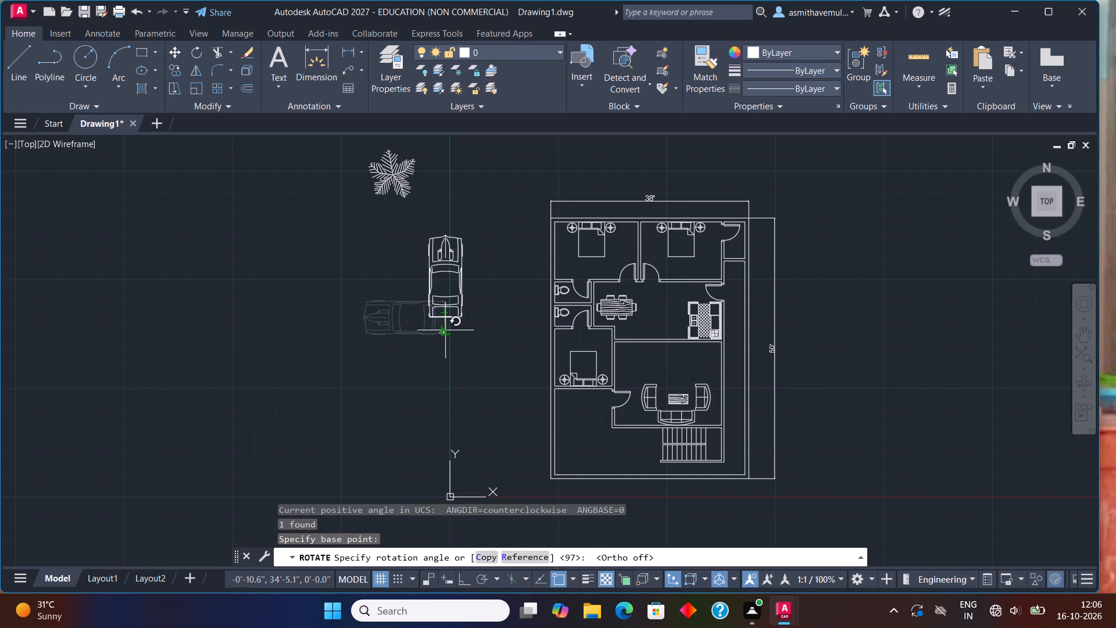
key(F8)
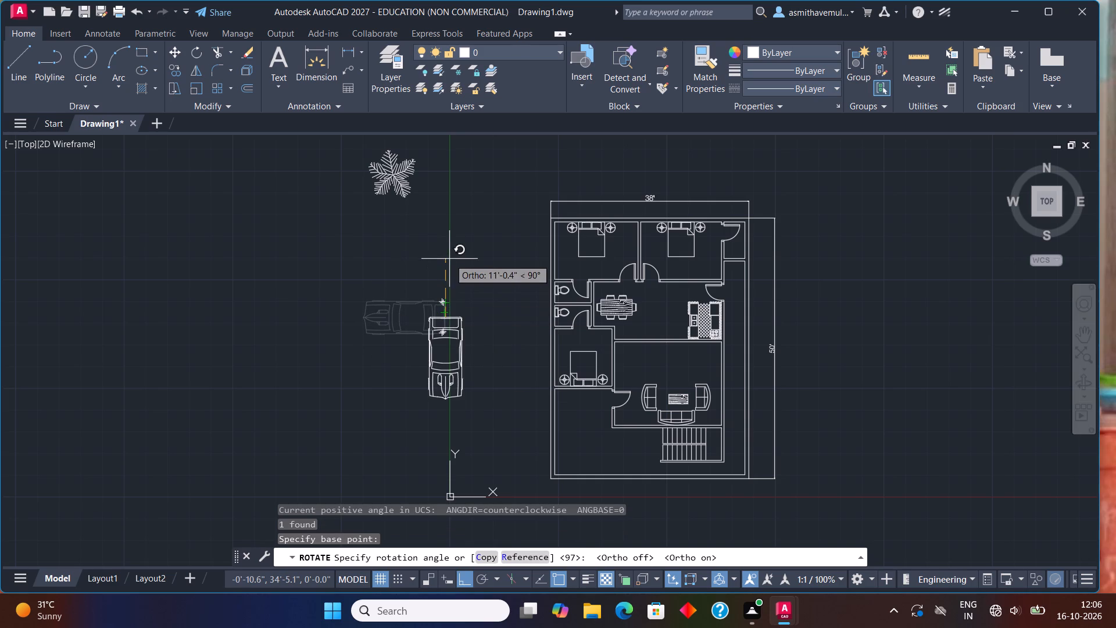
click(455, 215)
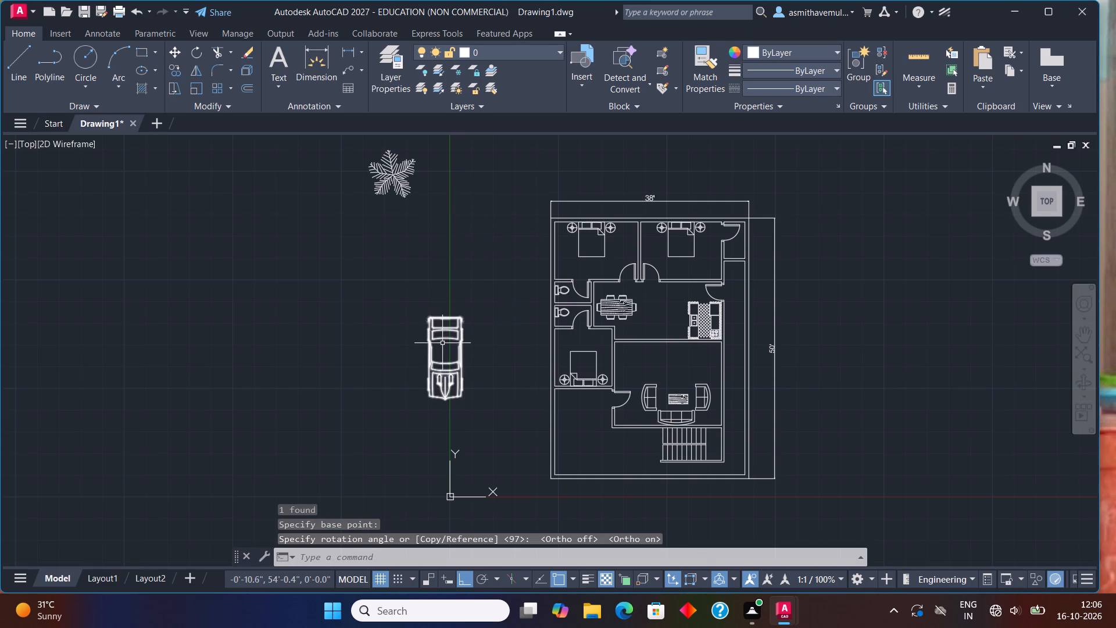
Move the car by its rear midpoint into the parking area south of the southwest bedroom, with Ortho off.
click(442, 380)
key(m)
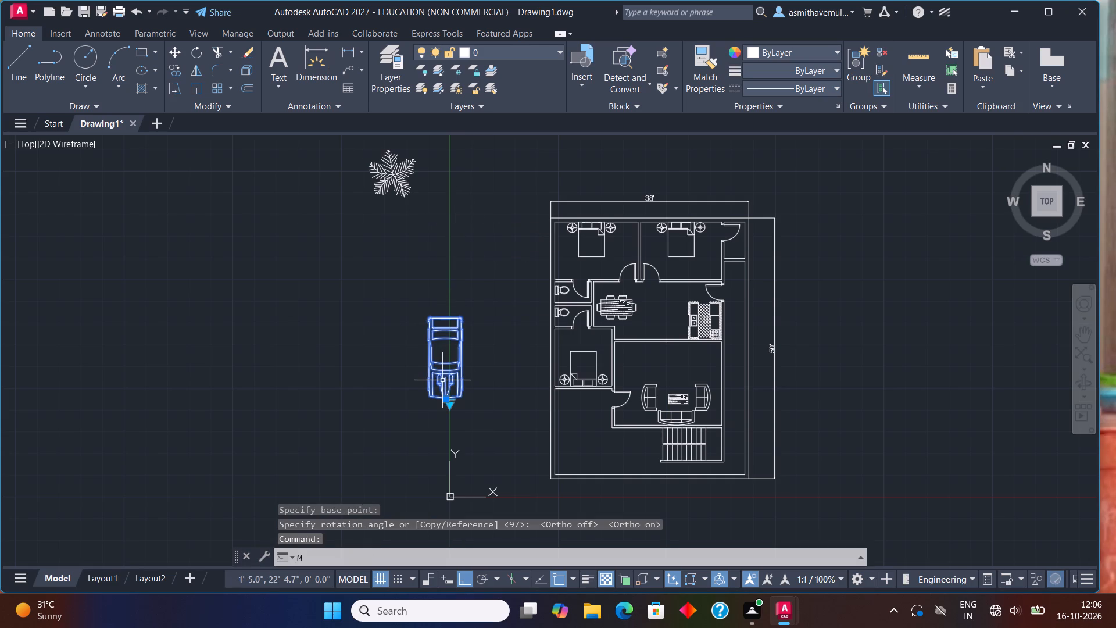
key(Return)
key(F8)
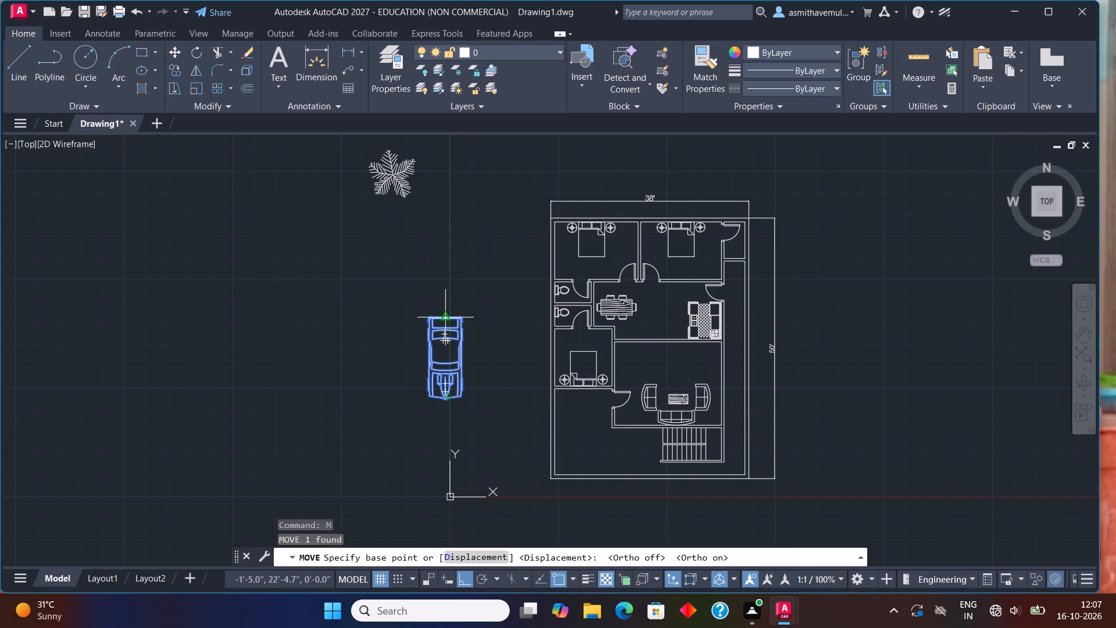
drag(442, 315, 441, 326)
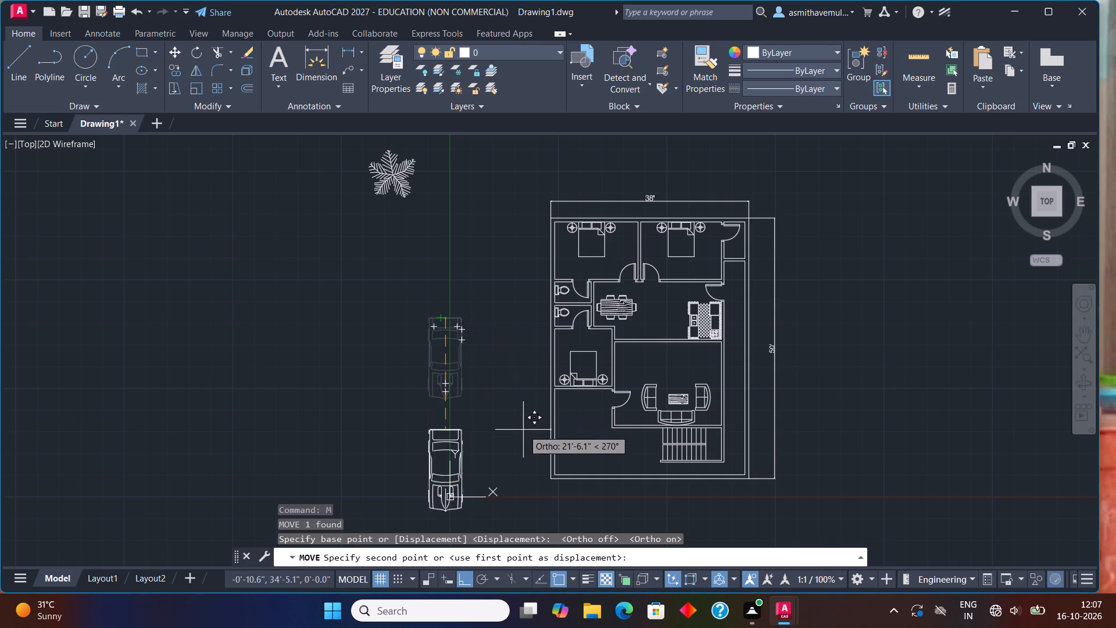
key(F8)
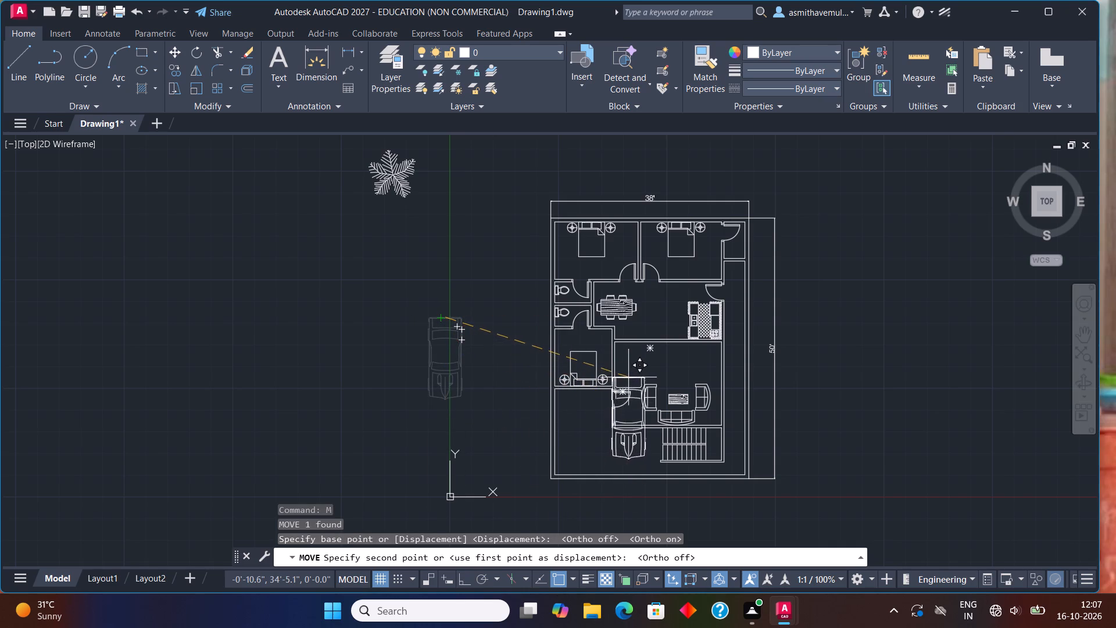
scroll(593, 411, up, 2)
scroll(585, 374, down, 1)
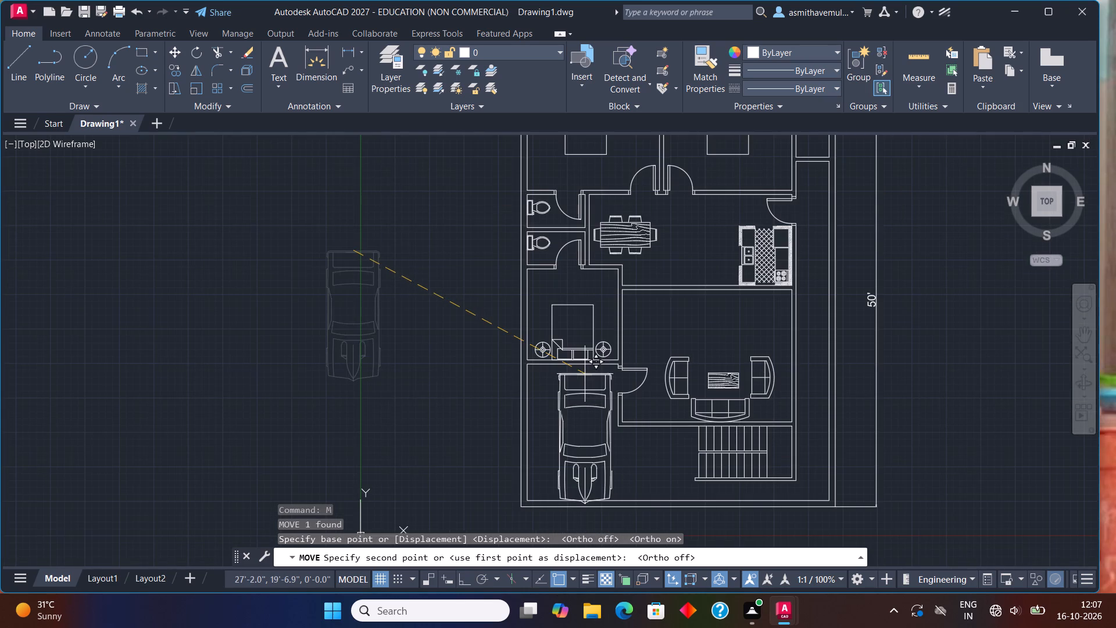
middle_drag(584, 369, 543, 262)
scroll(541, 268, up, 1)
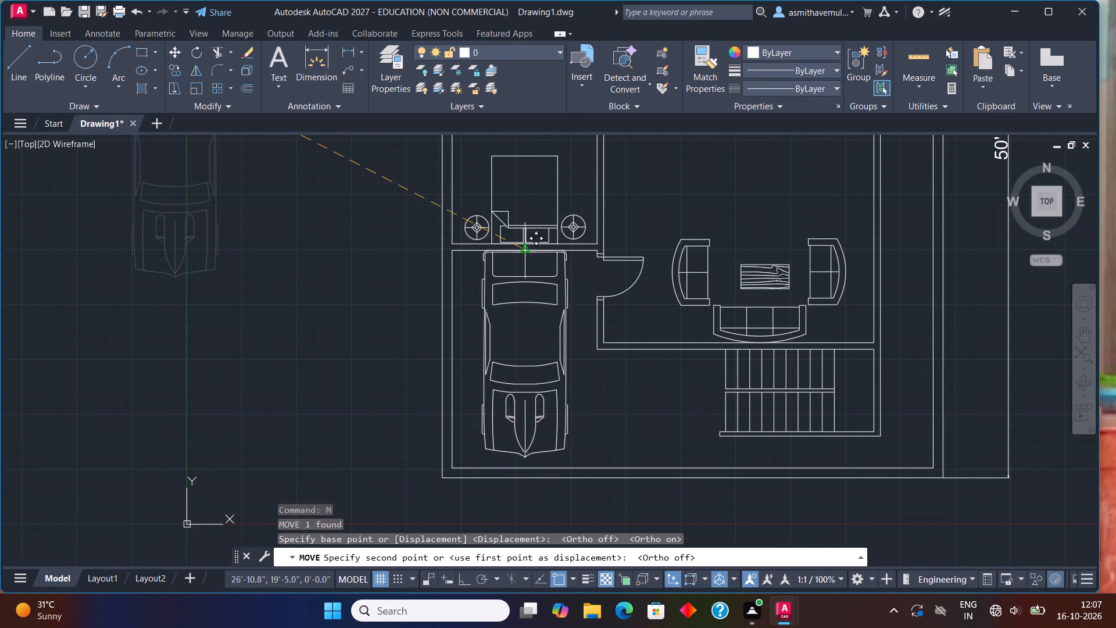
click(519, 273)
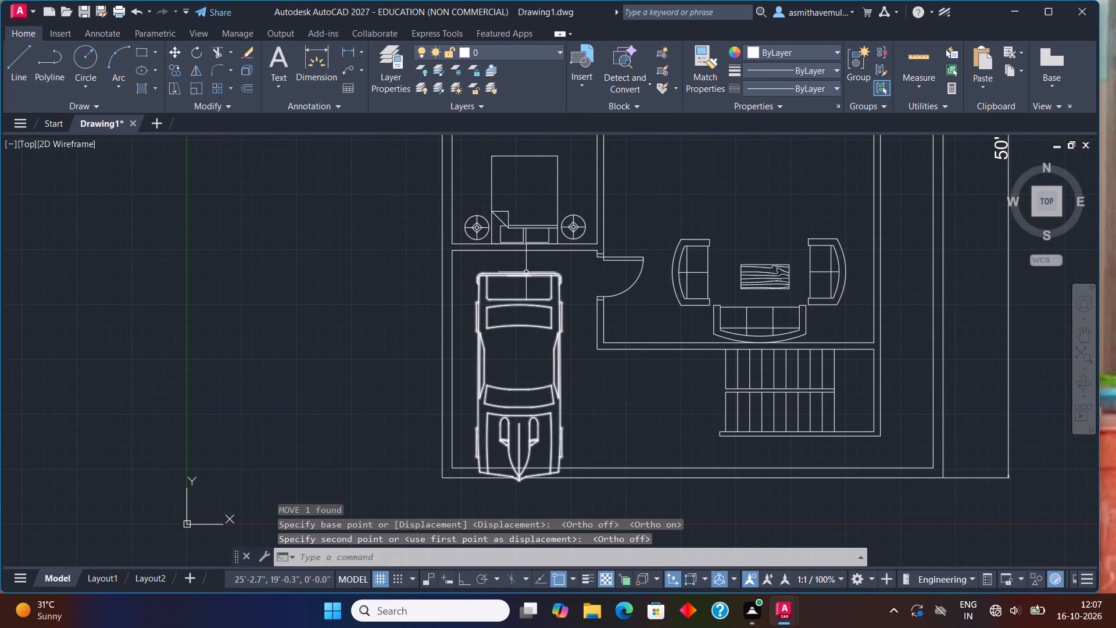
Scale the car down freehand about its rear midpoint so it fits inside the parking area.
click(525, 272)
text(SCALE)
key(Return)
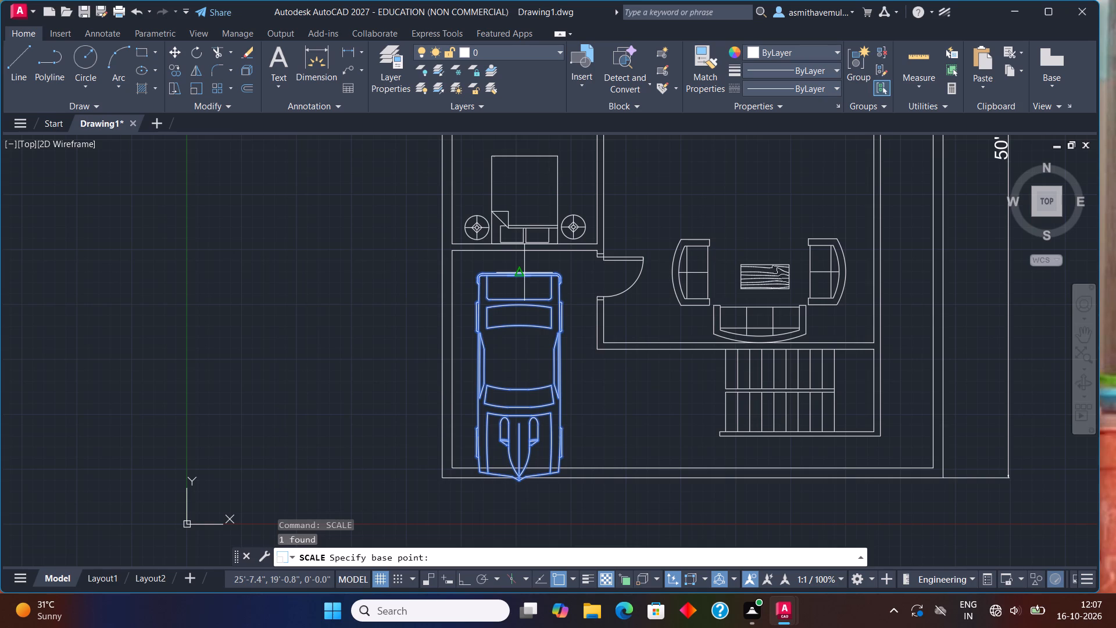
click(516, 276)
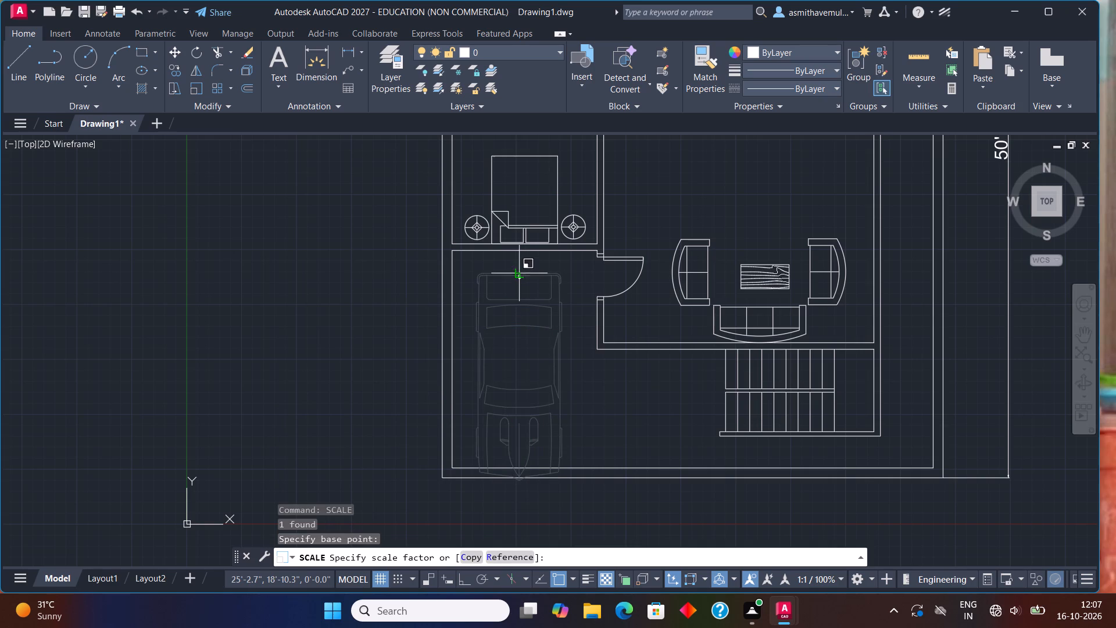
click(525, 197)
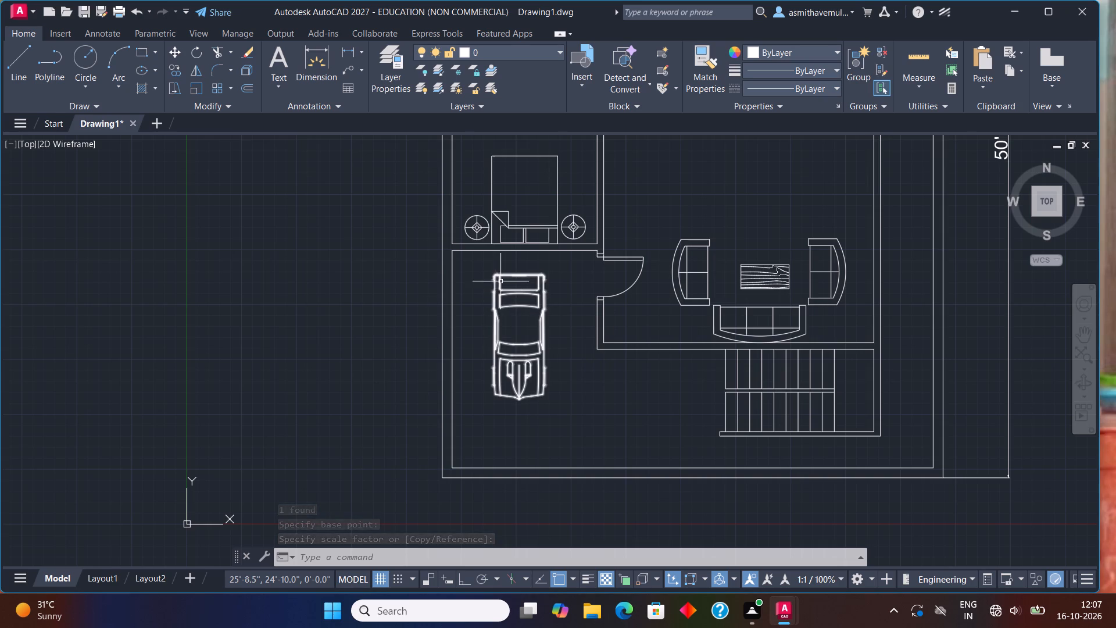
Draw a short line across the west end of the wall between the dining-kitchen area and the living room.
scroll(504, 273, down, 1)
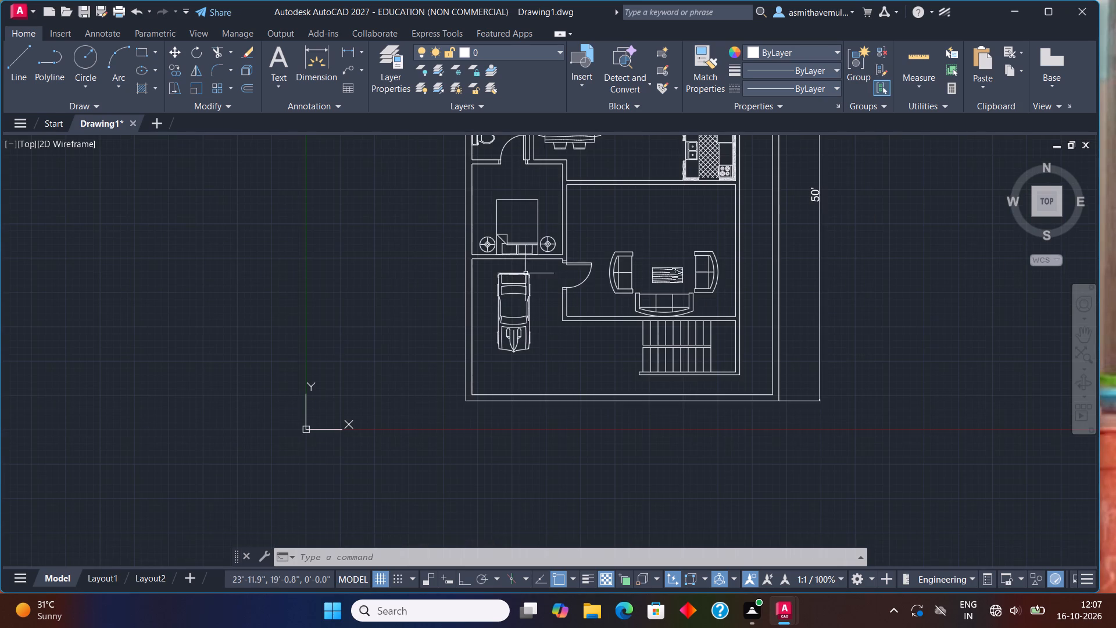
middle_drag(701, 235, 628, 266)
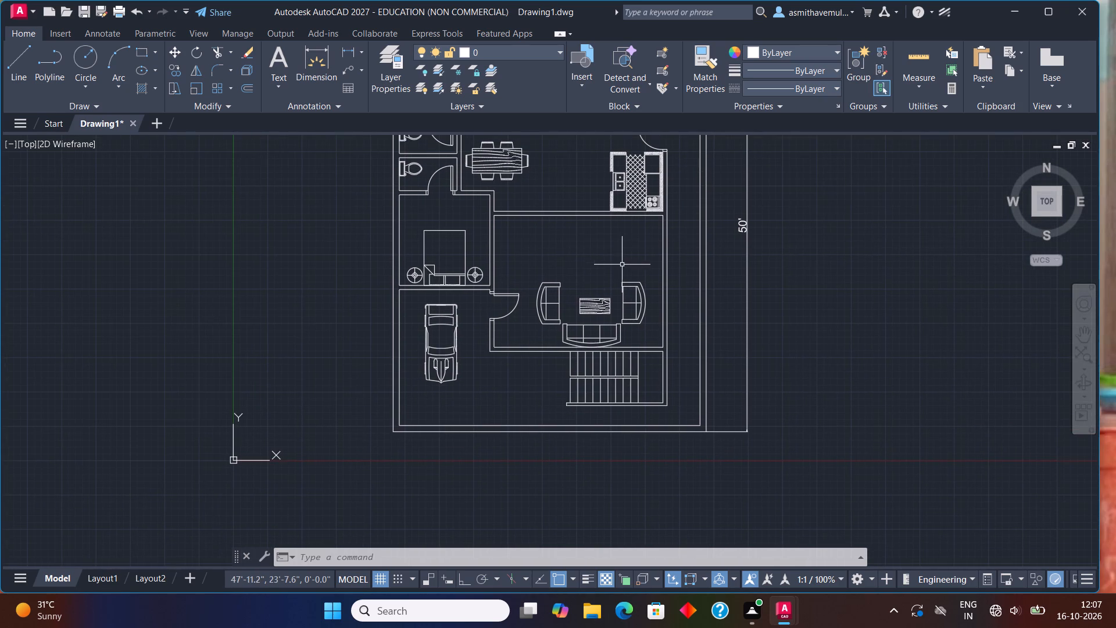
scroll(582, 256, up, 1)
scroll(581, 255, down, 1)
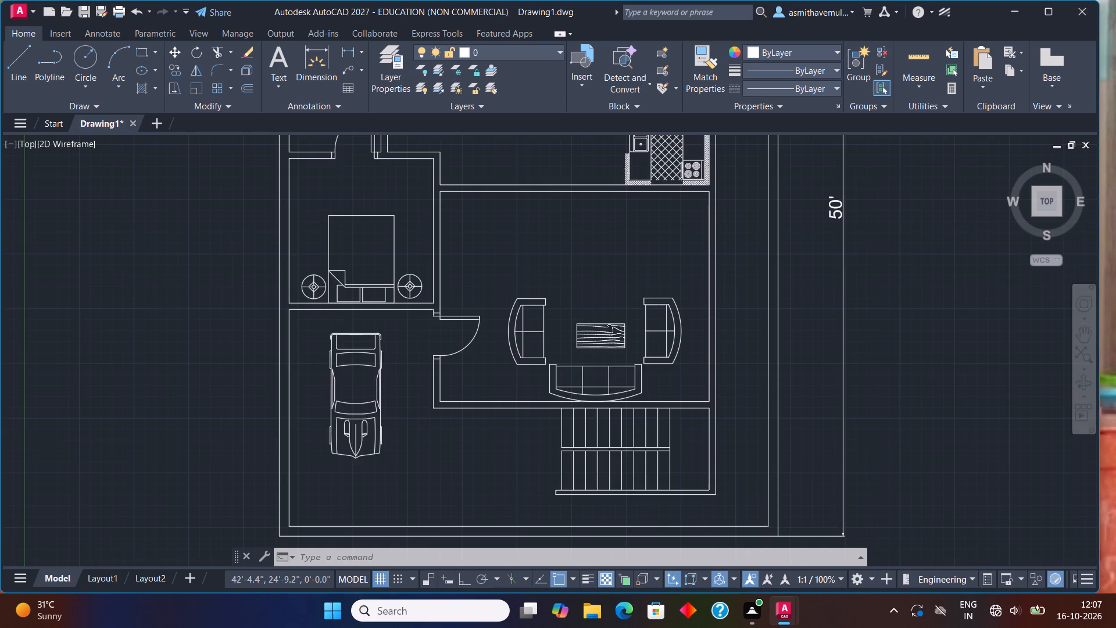
middle_drag(581, 255, 587, 327)
scroll(520, 308, up, 1)
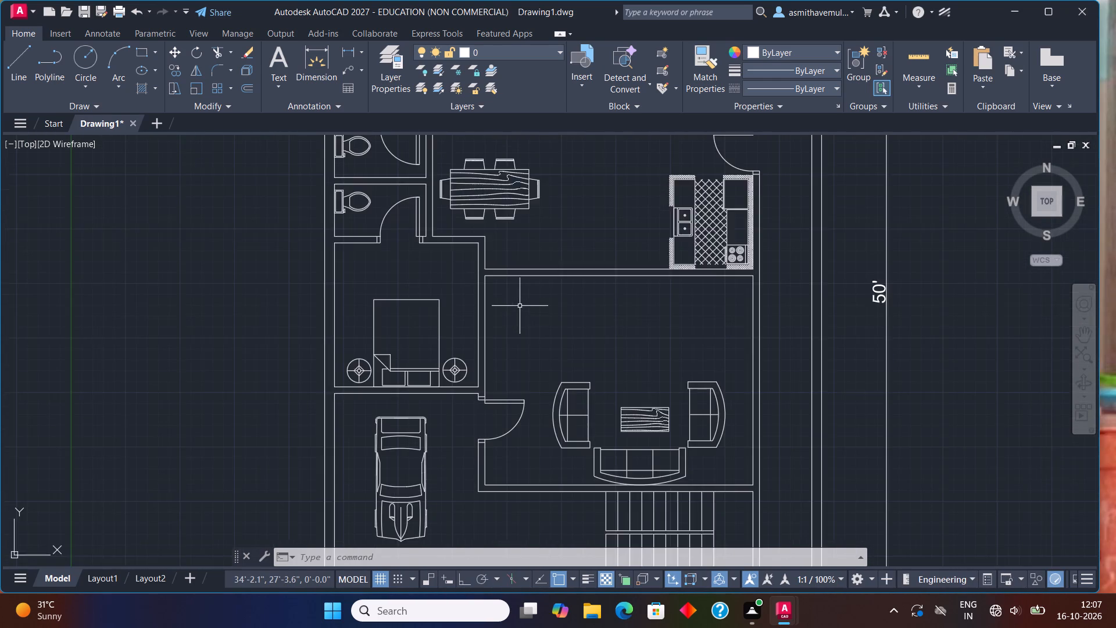
scroll(520, 305, up, 1)
key(l)
key(Return)
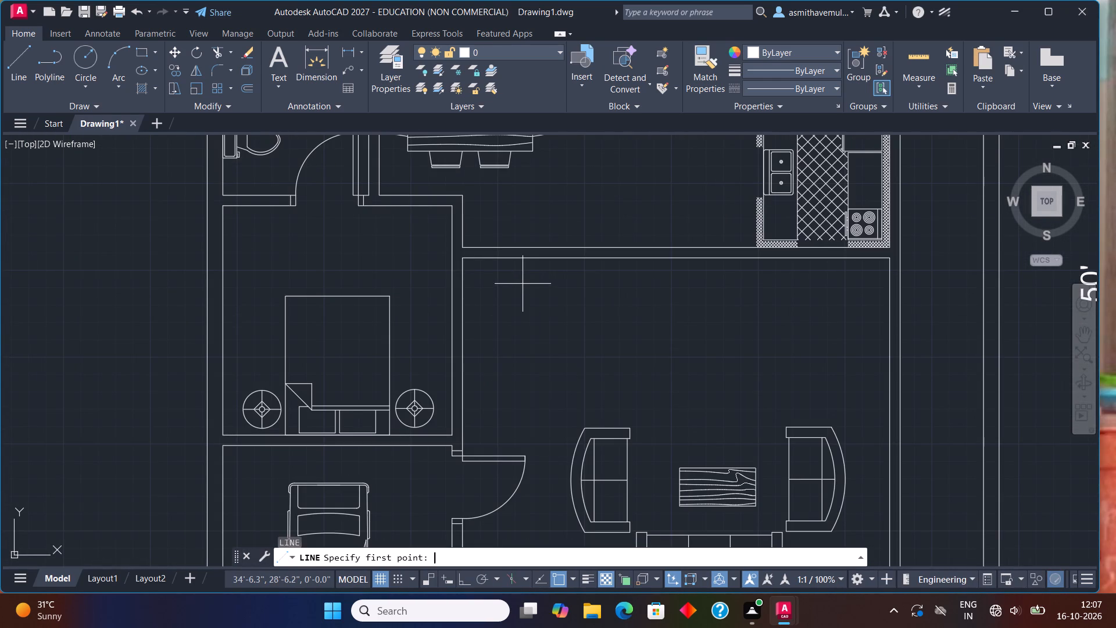
click(466, 249)
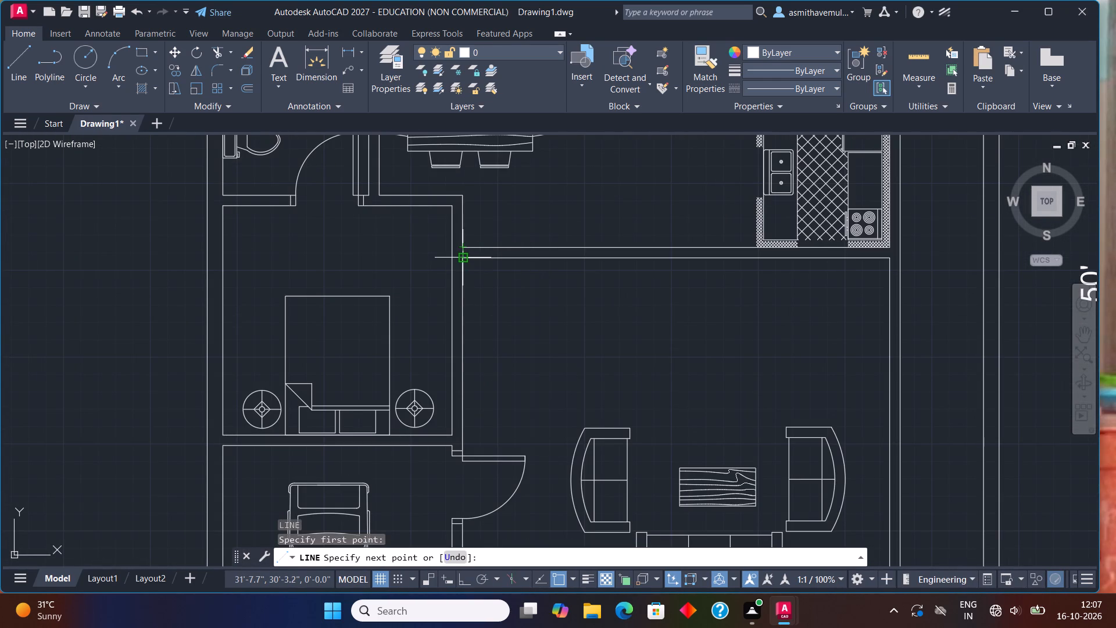
click(462, 262)
key(Escape)
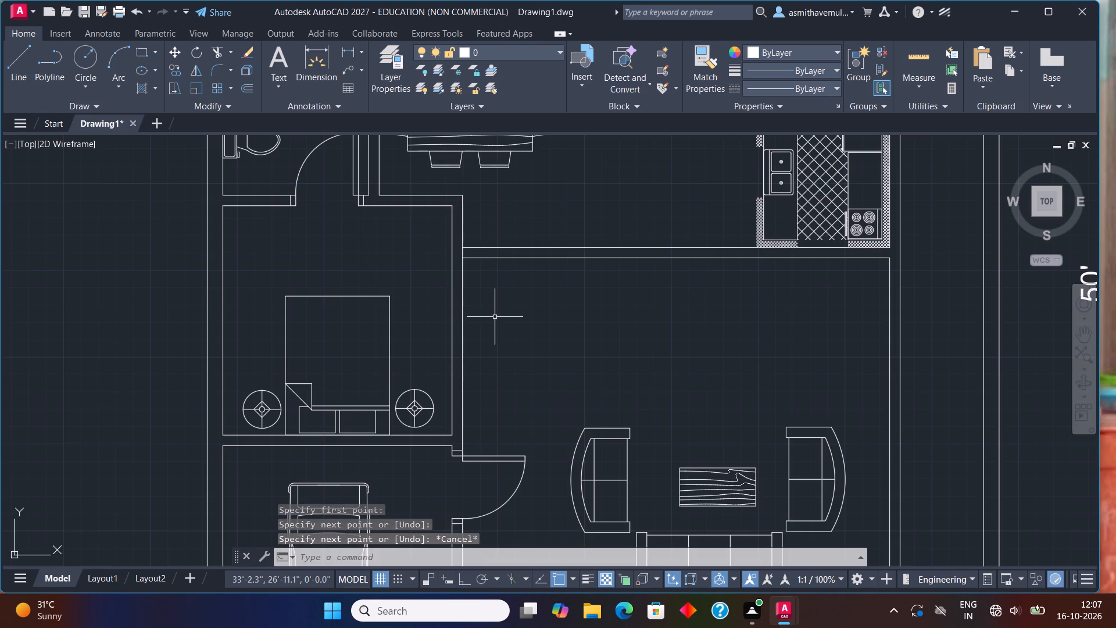
Offset the short line across the wall end 6' to the east.
key(o)
key(Return)
text(6')
key(Return)
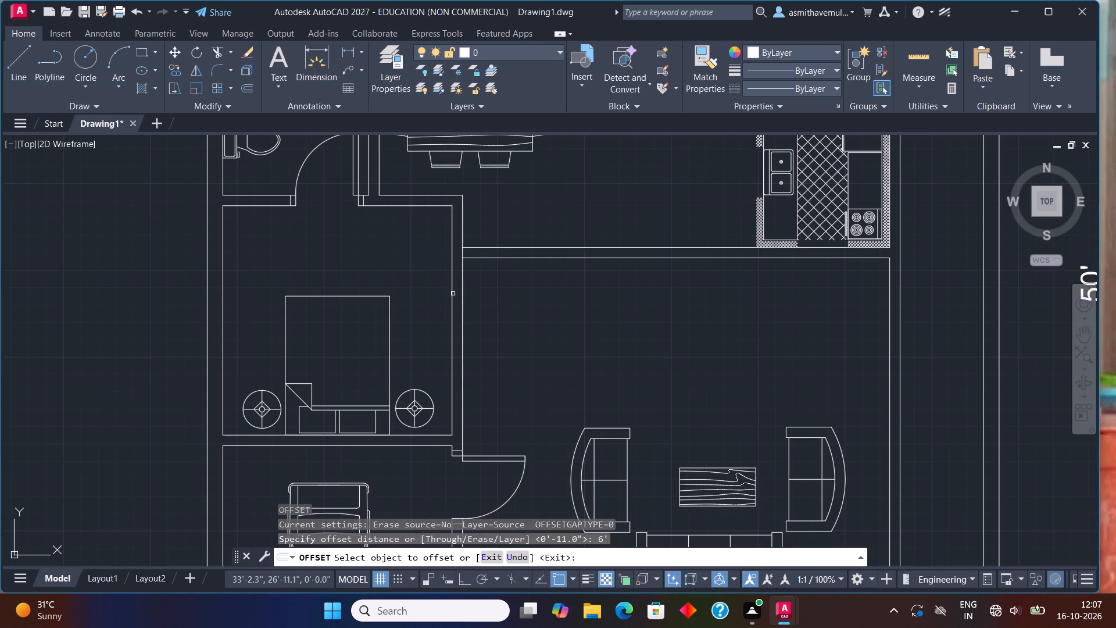
scroll(466, 263, up, 1)
click(457, 250)
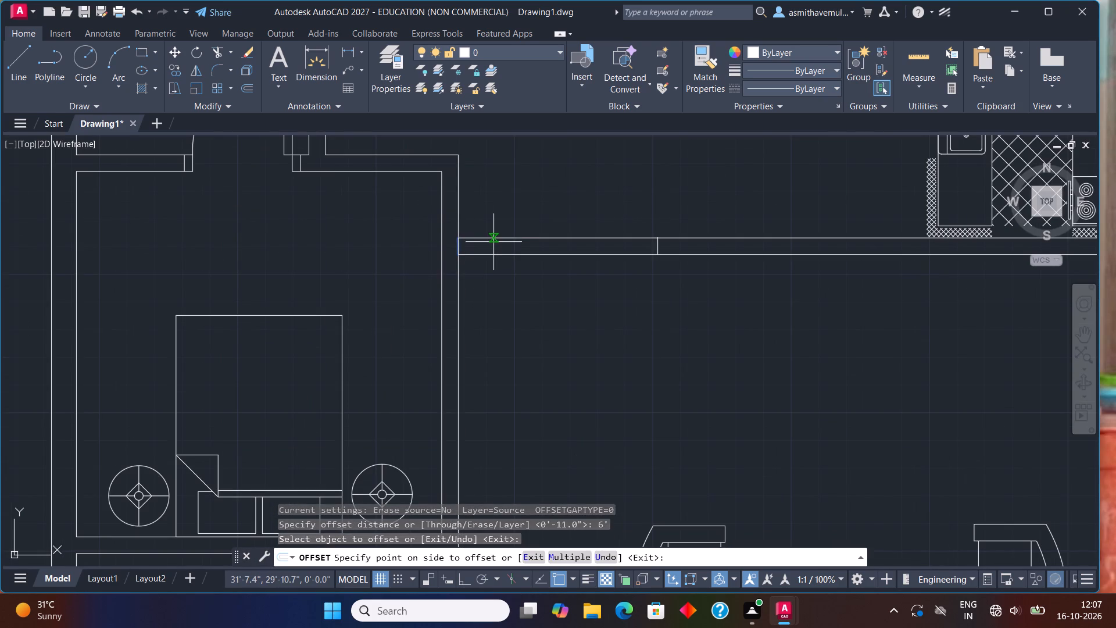
click(495, 242)
key(Escape)
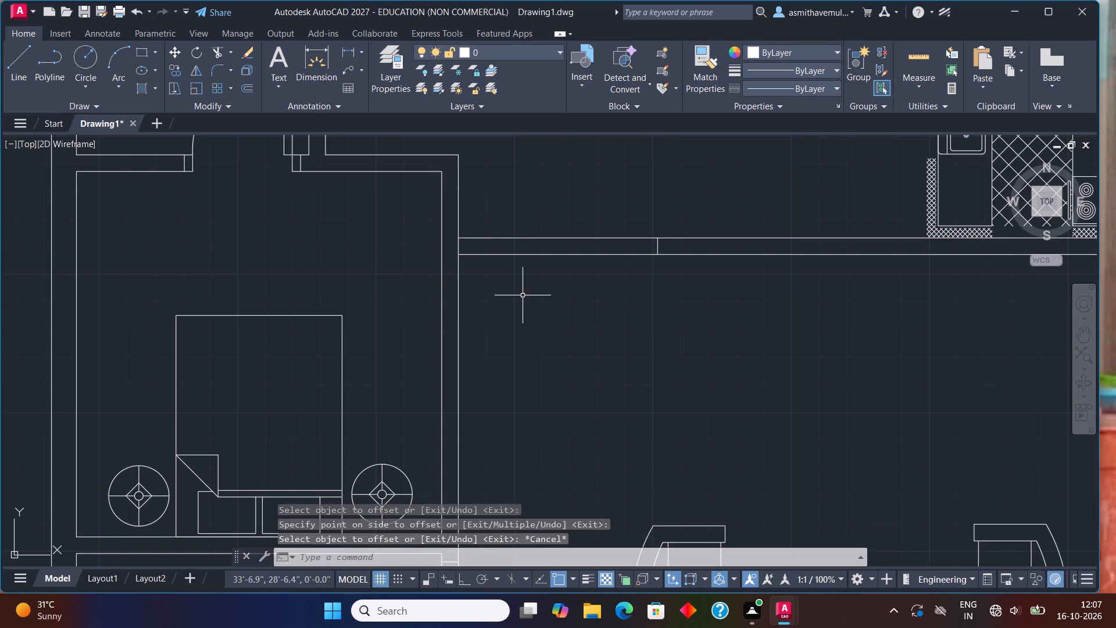
Trim both wall lines west of the offset line to open a 6' passage between the living and dining areas.
text(TR)
text(IM)
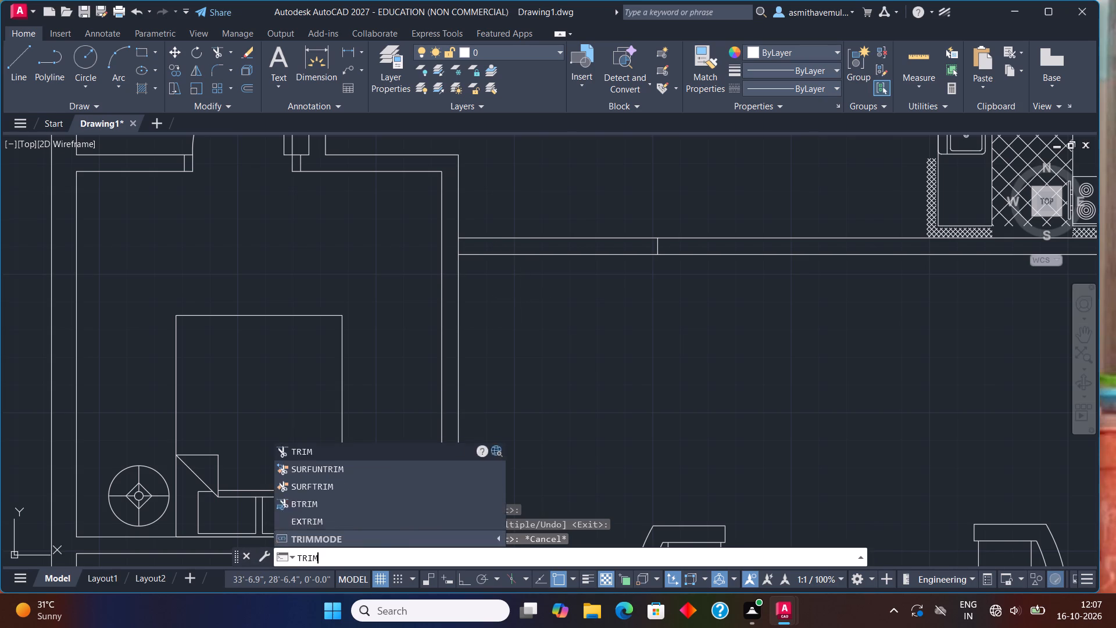
key(Return)
drag(525, 278, 541, 222)
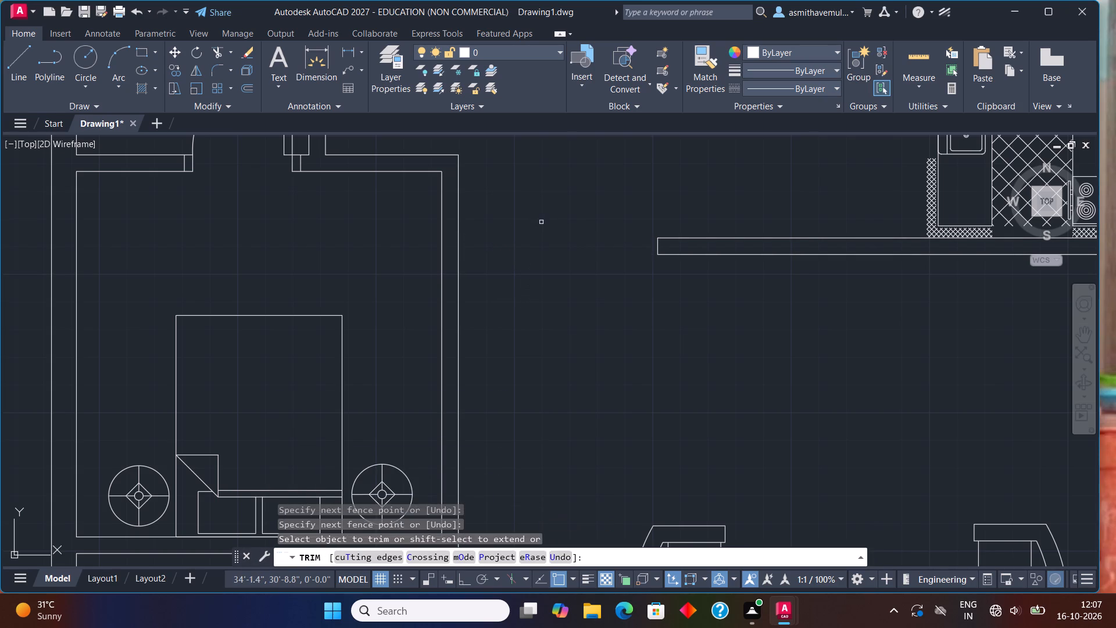
scroll(538, 231, down, 2)
key(Escape)
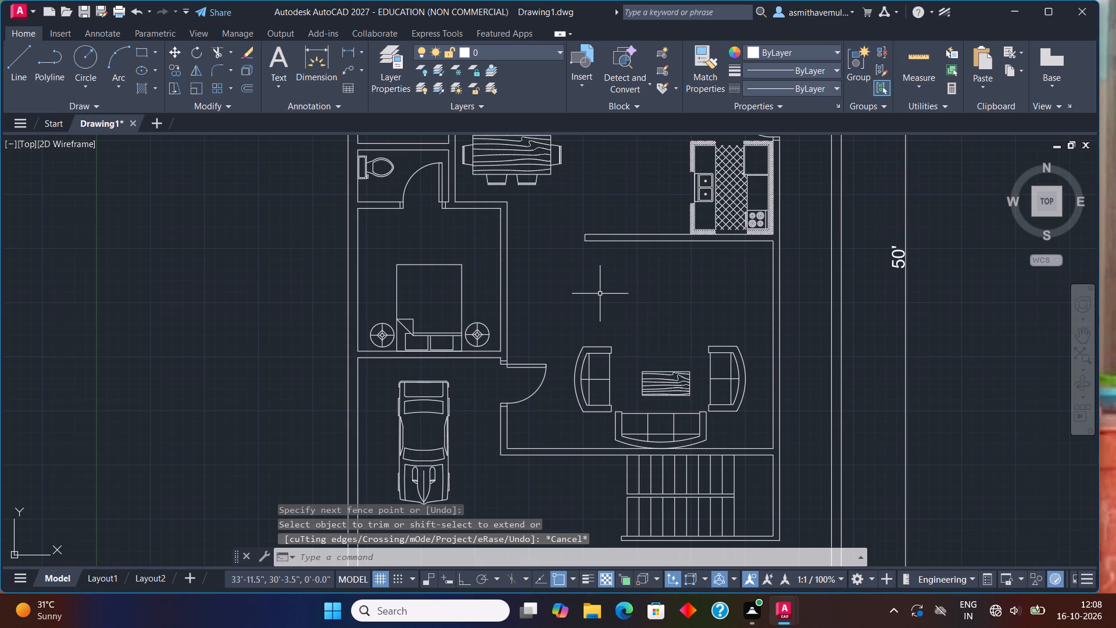
Insert the Desk - 30 x 60 in. block from DesignCenter's Home - Space Planner drawing west of the plan.
key(ctrl+2)
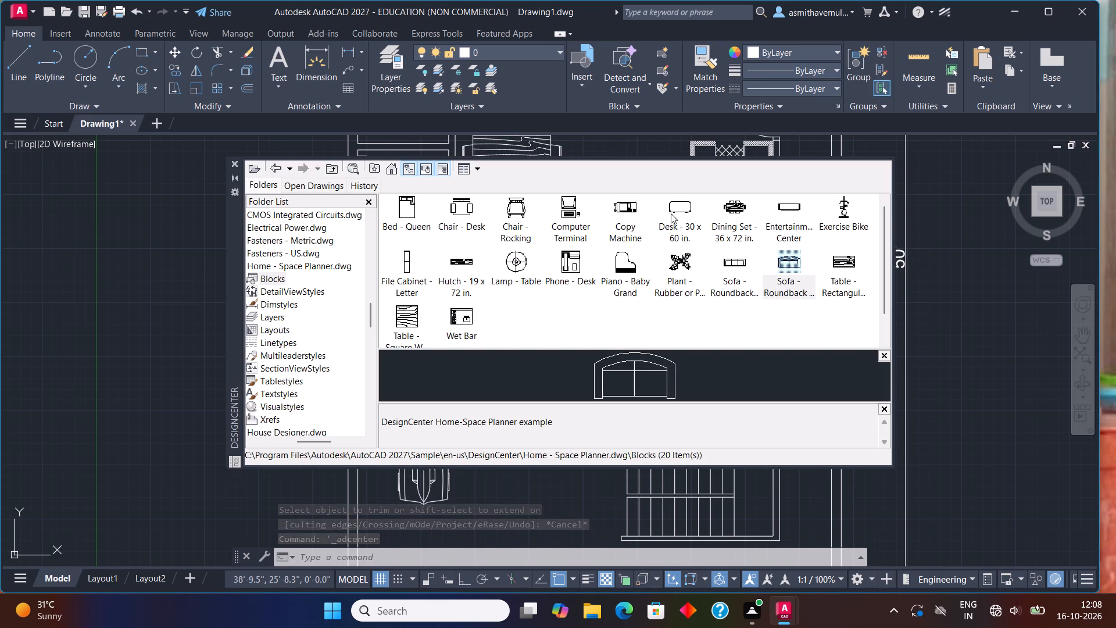
drag(677, 206, 165, 230)
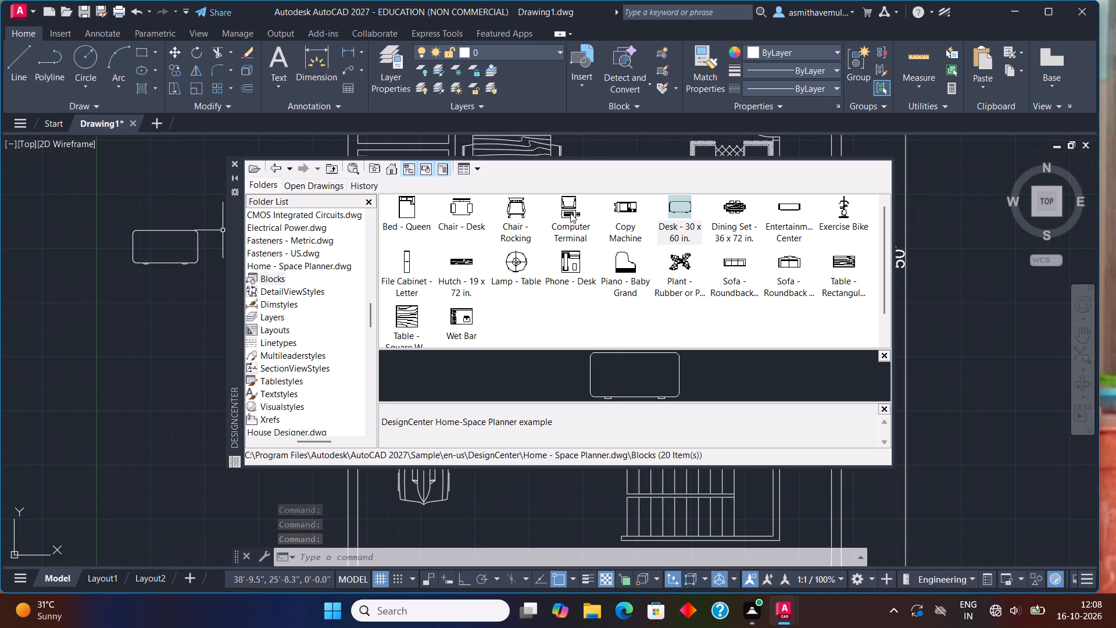
Insert the Computer Terminal block from the Home - Space Planner drawing below the desk, west of the plan, and close DesignCenter.
drag(570, 213, 146, 325)
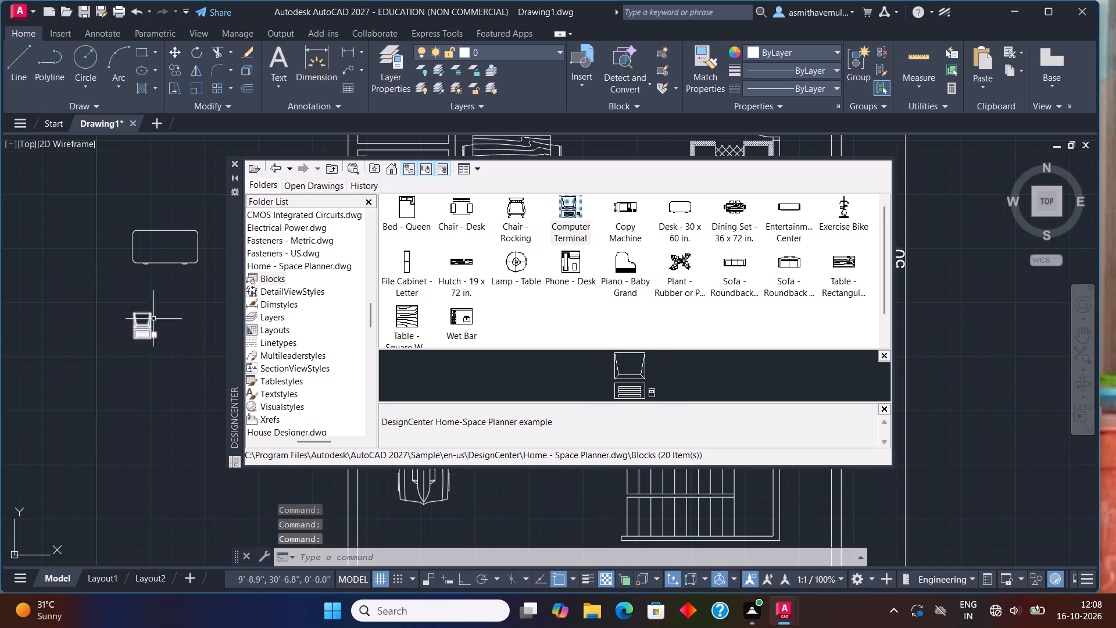
click(237, 162)
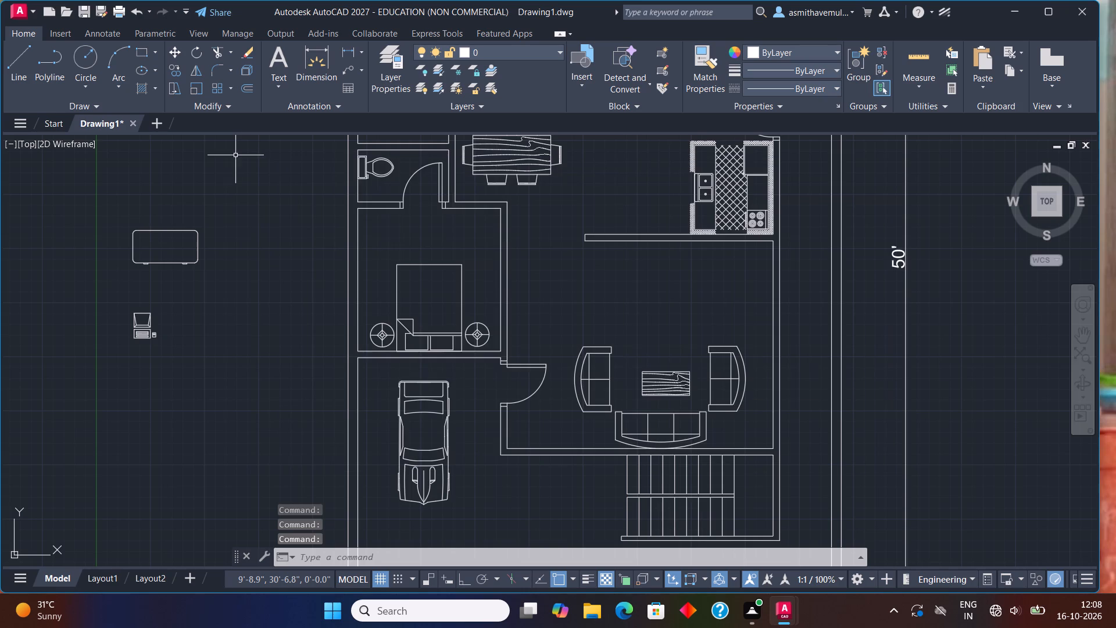
Move the desk by its top edge into the living room, against the south face of the wall below the kitchen.
key(m)
key(Return)
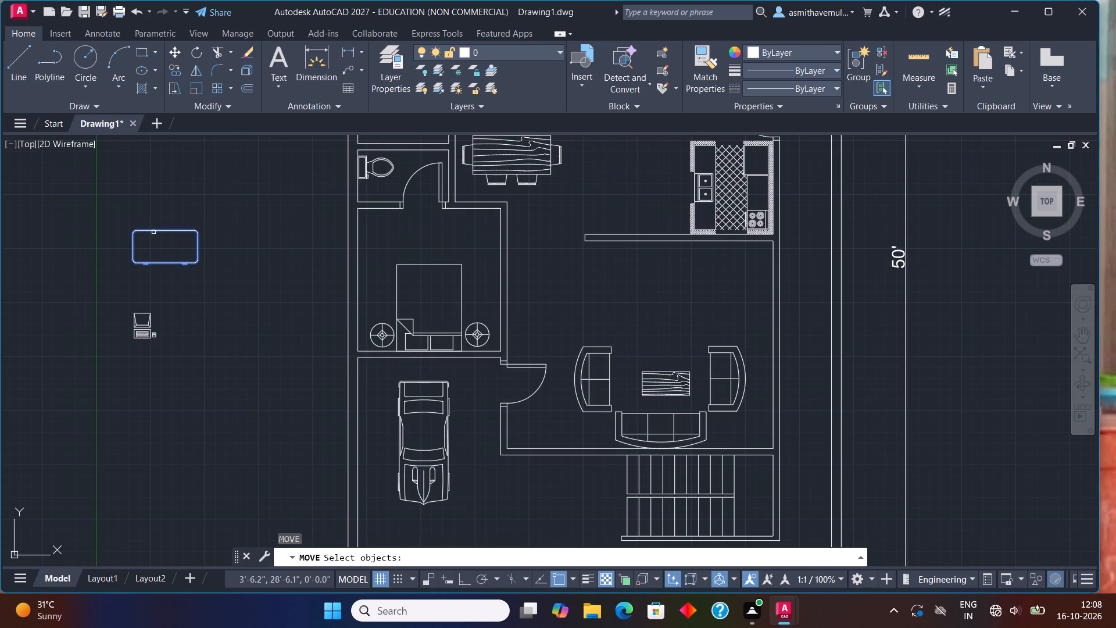
click(153, 232)
key(Return)
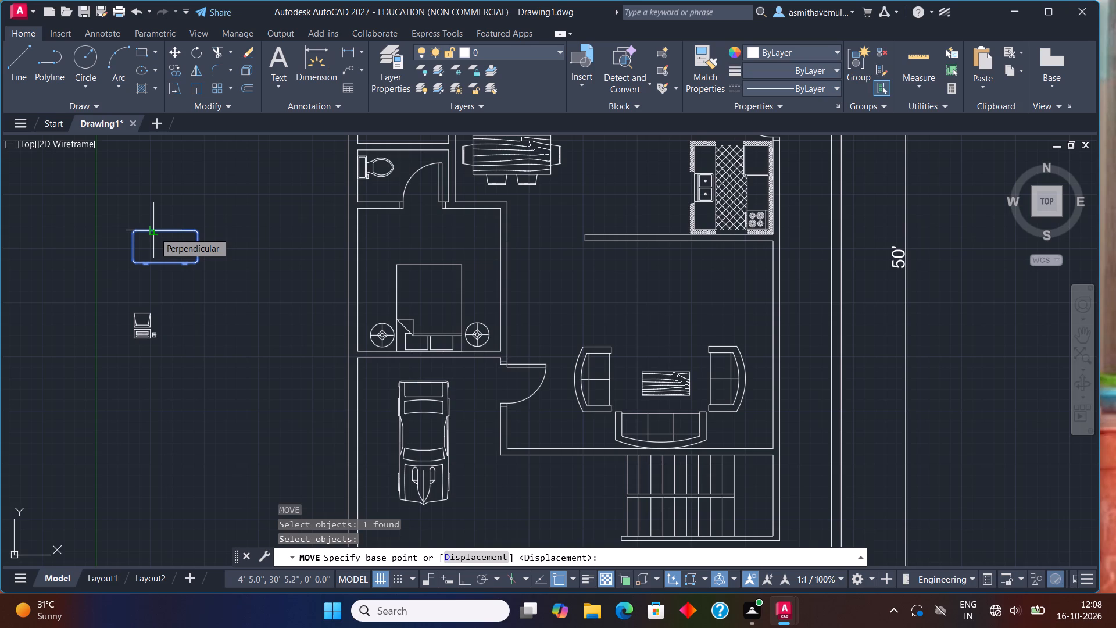
scroll(154, 234, up, 1)
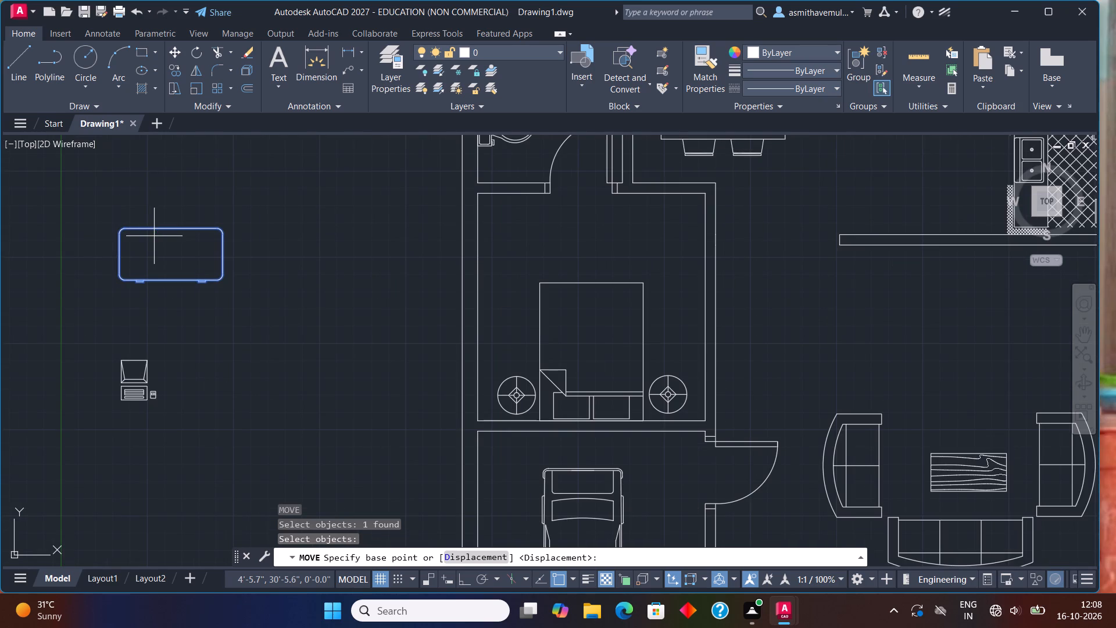
click(166, 230)
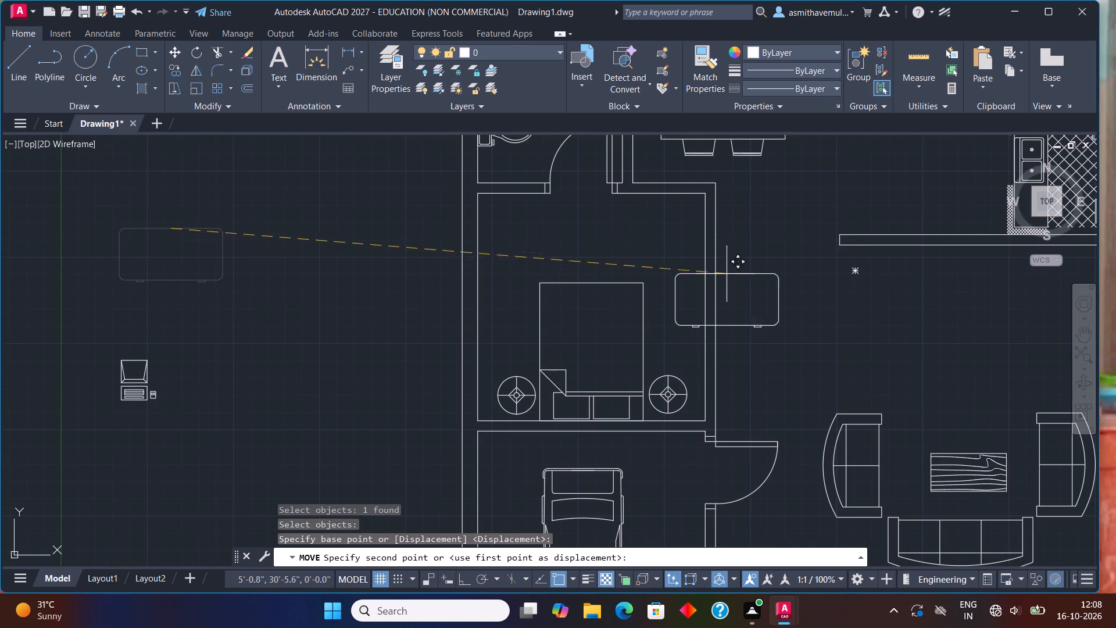
middle_drag(732, 216, 112, 79)
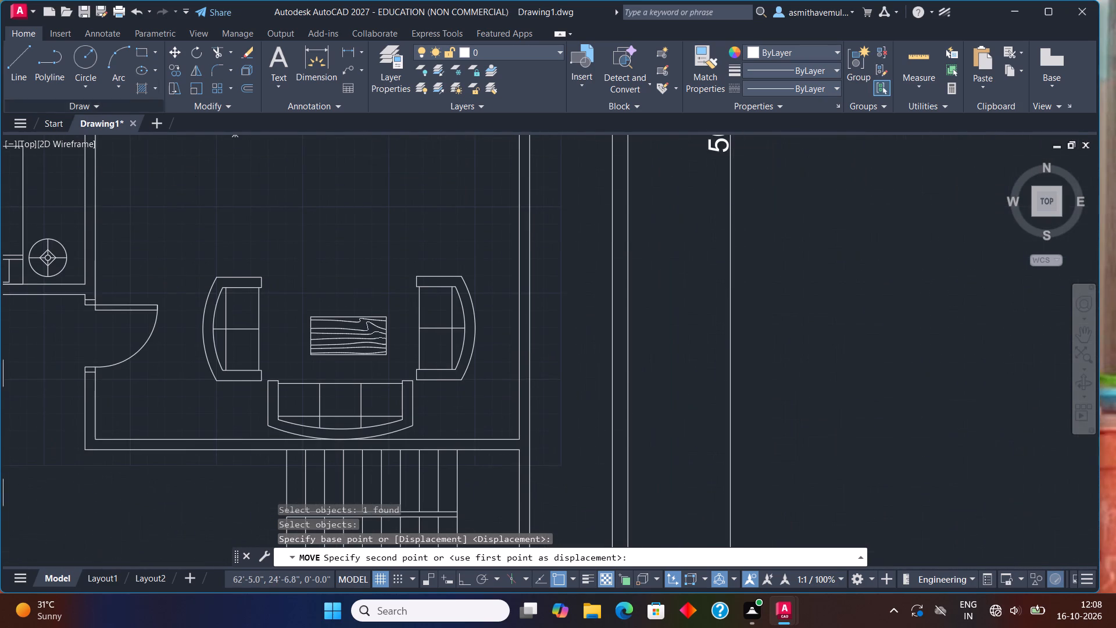
middle_drag(187, 196, 337, 381)
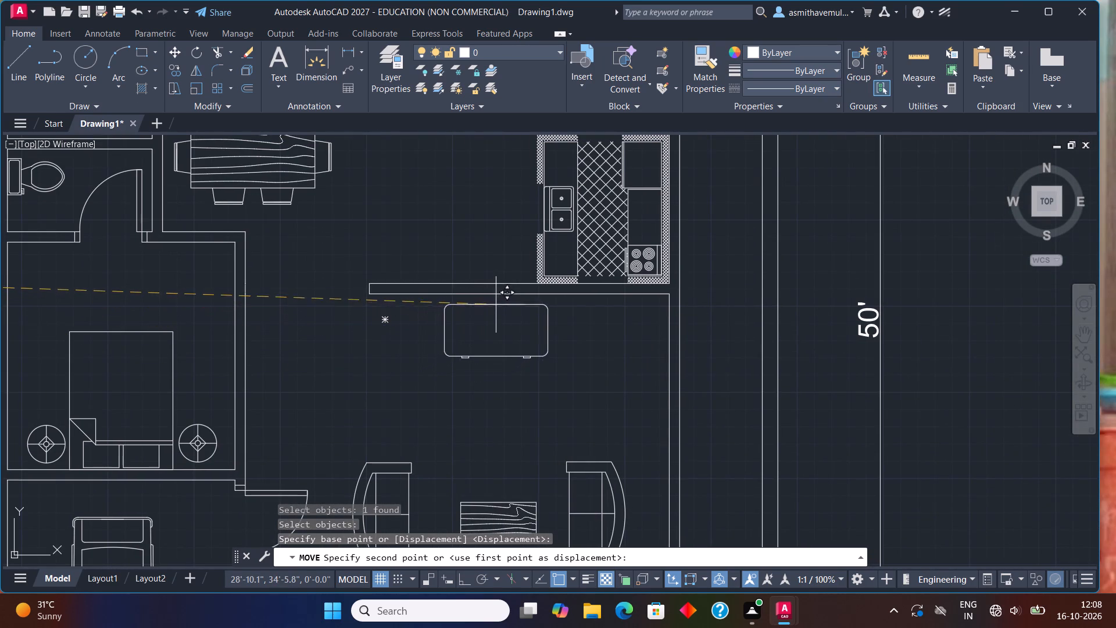
scroll(498, 297, up, 1)
click(499, 292)
scroll(474, 327, down, 2)
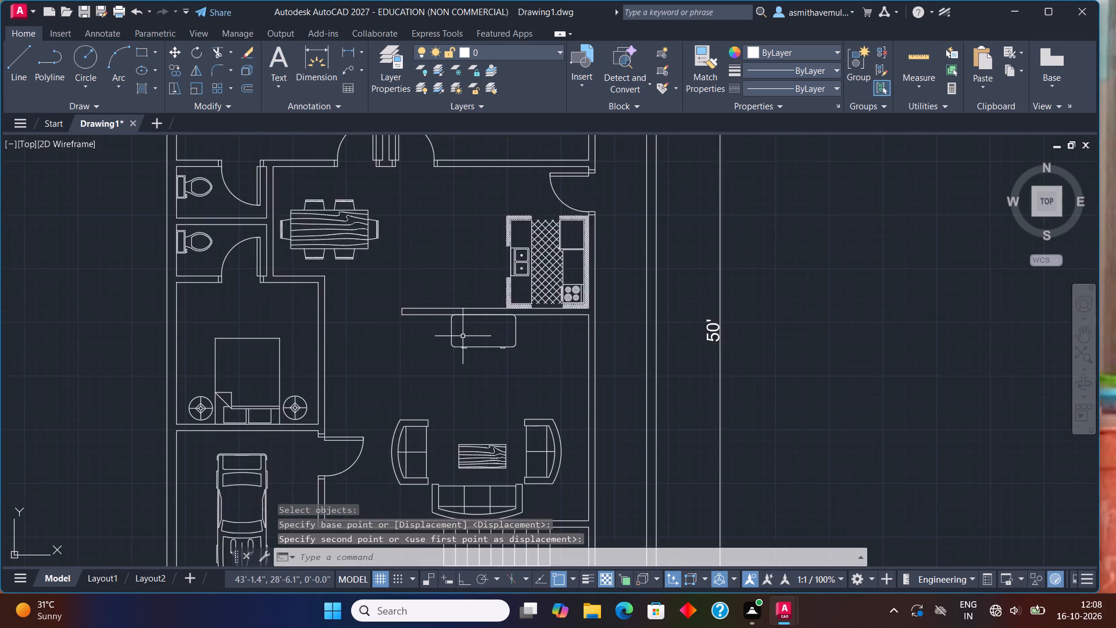
Move the computer terminal by its keyboard's bottom edge onto the front edge of the living room desk.
scroll(463, 336, down, 1)
click(151, 378)
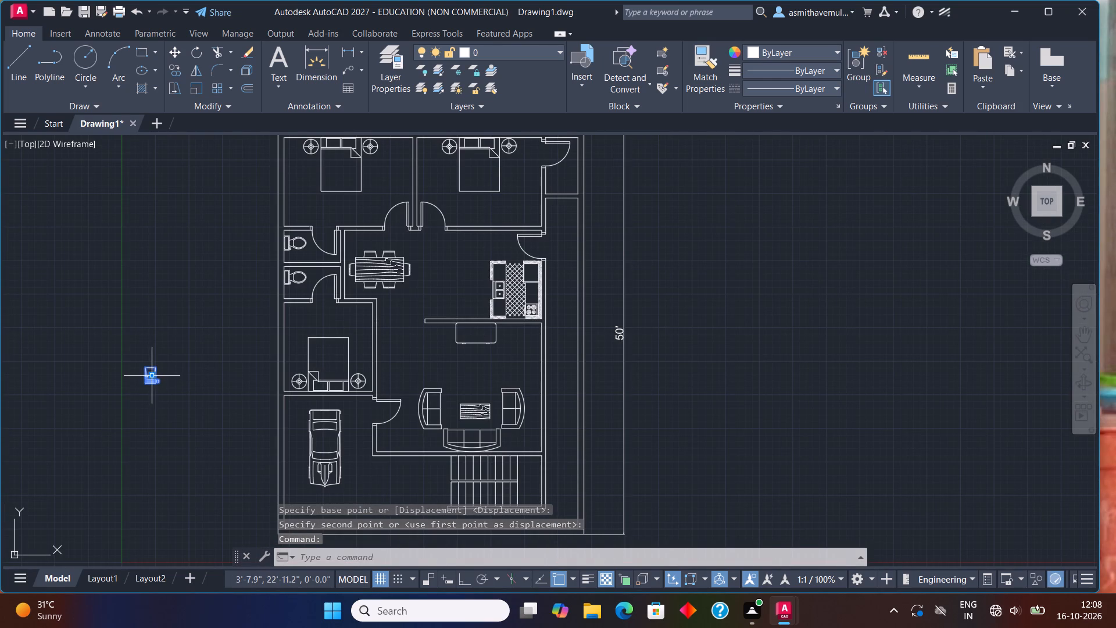
key(m)
key(Return)
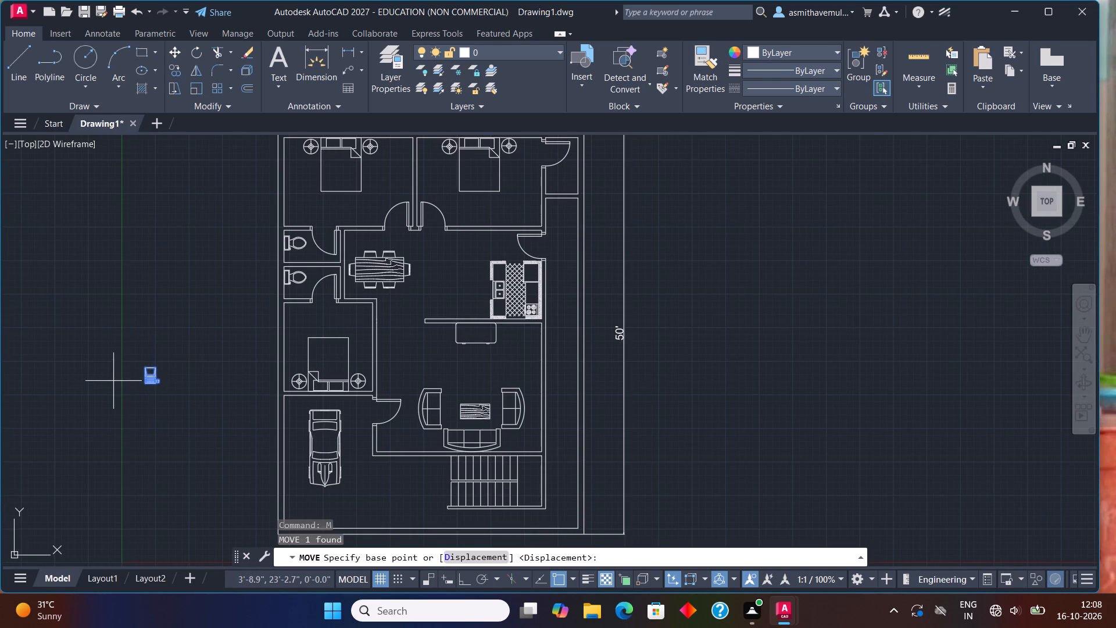
scroll(113, 381, up, 3)
click(259, 395)
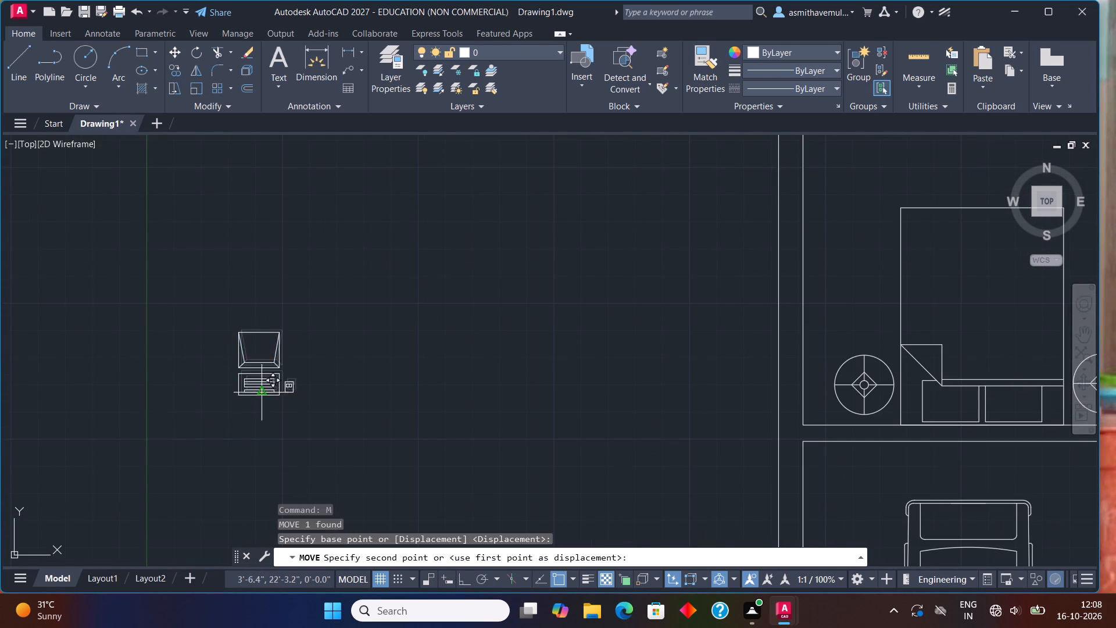
scroll(400, 367, down, 4)
middle_drag(652, 342, 0, 349)
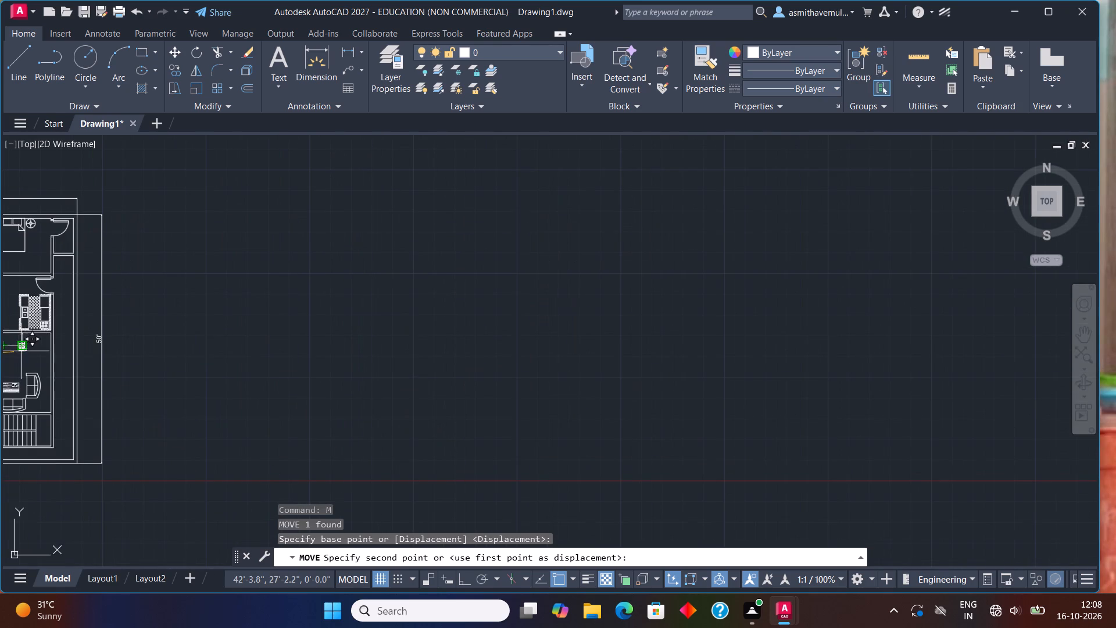
middle_drag(22, 351, 435, 320)
scroll(430, 320, up, 3)
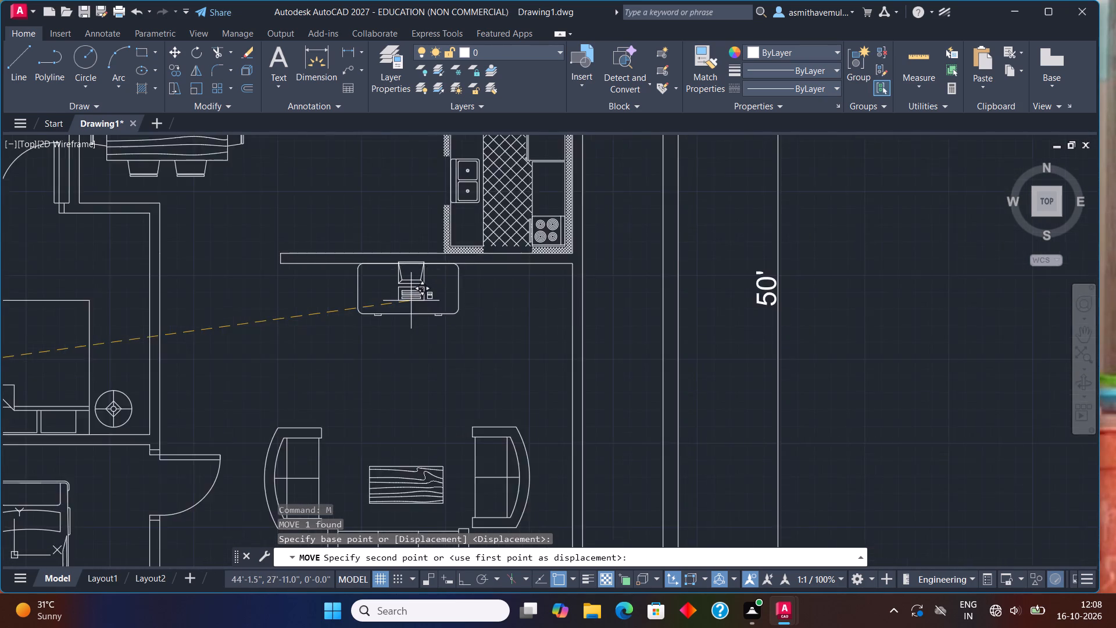
scroll(411, 301, up, 3)
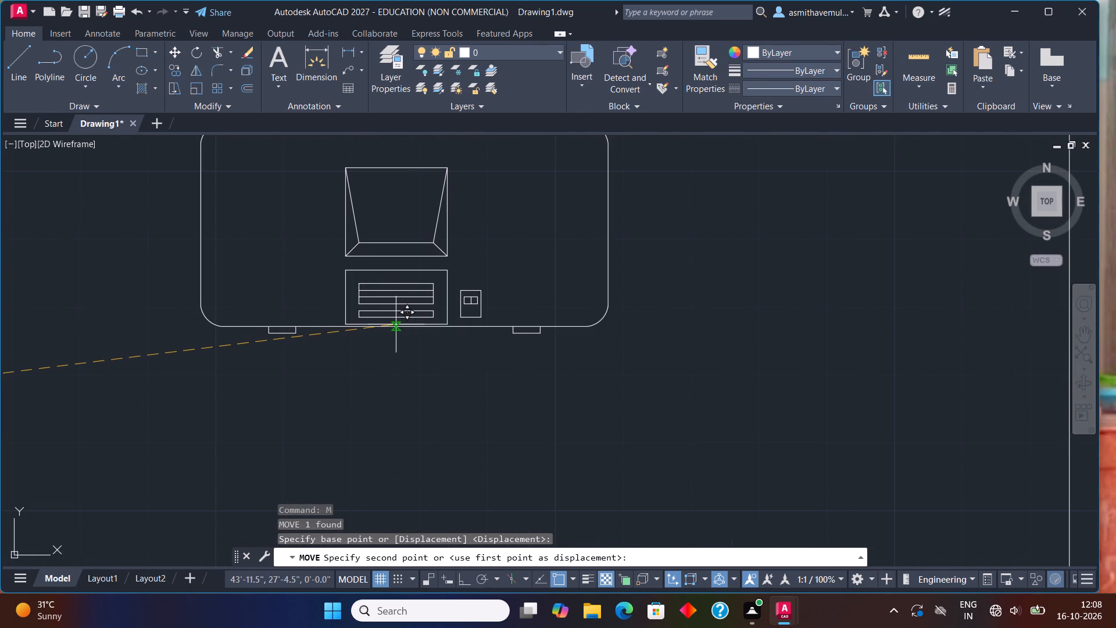
click(396, 326)
scroll(409, 330, down, 5)
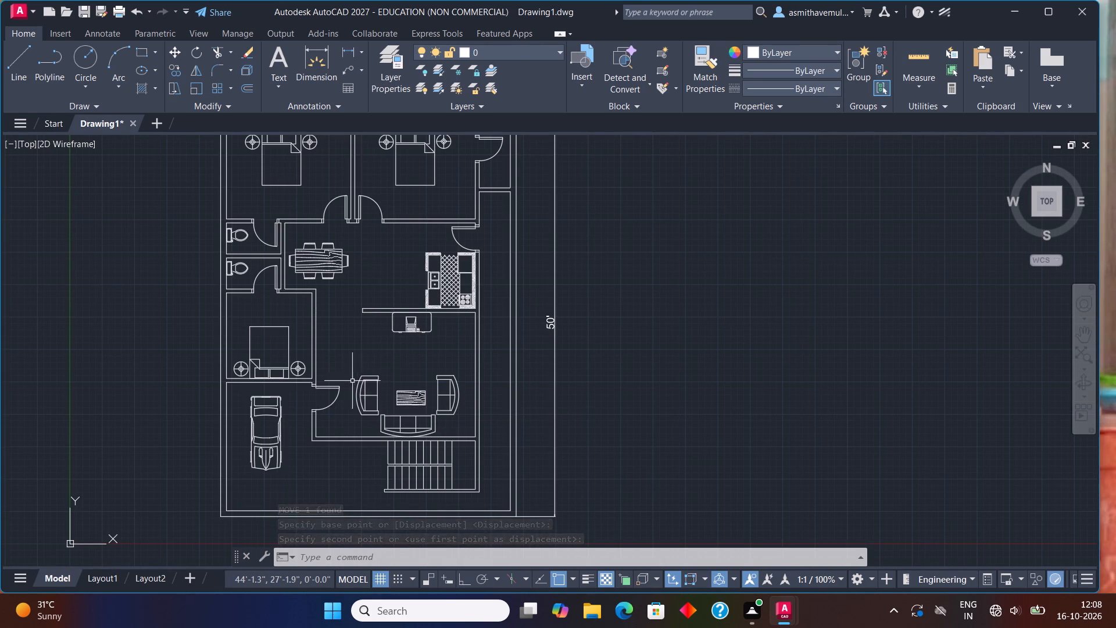
Scale the large plant block northwest of the plan down to a small size, using a point inside it as base.
scroll(345, 368, down, 1)
click(115, 171)
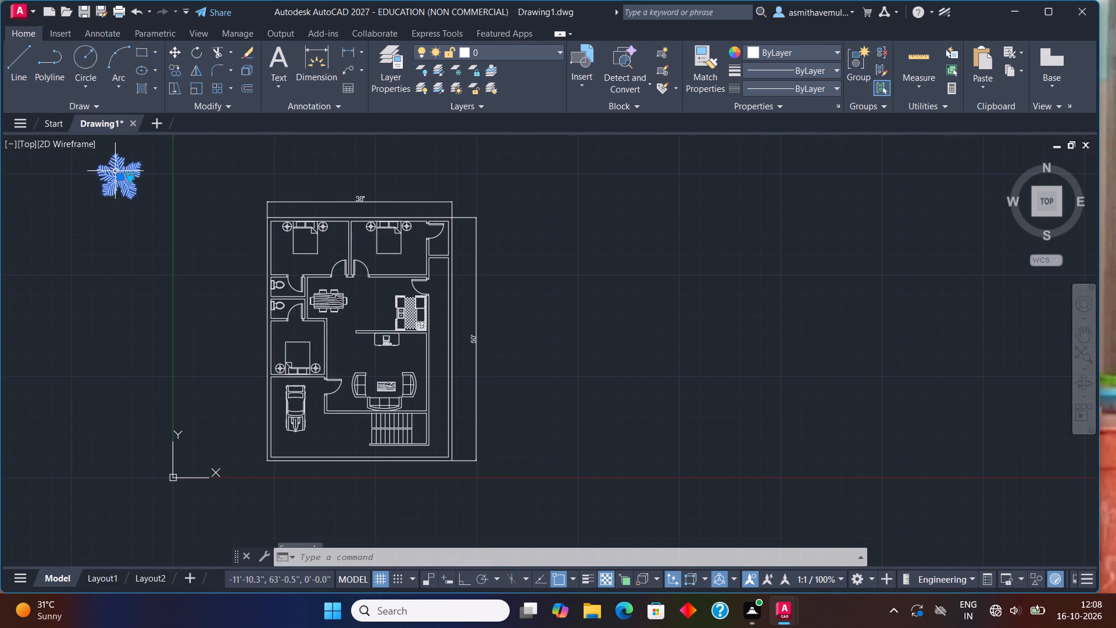
text(SCALE)
key(Return)
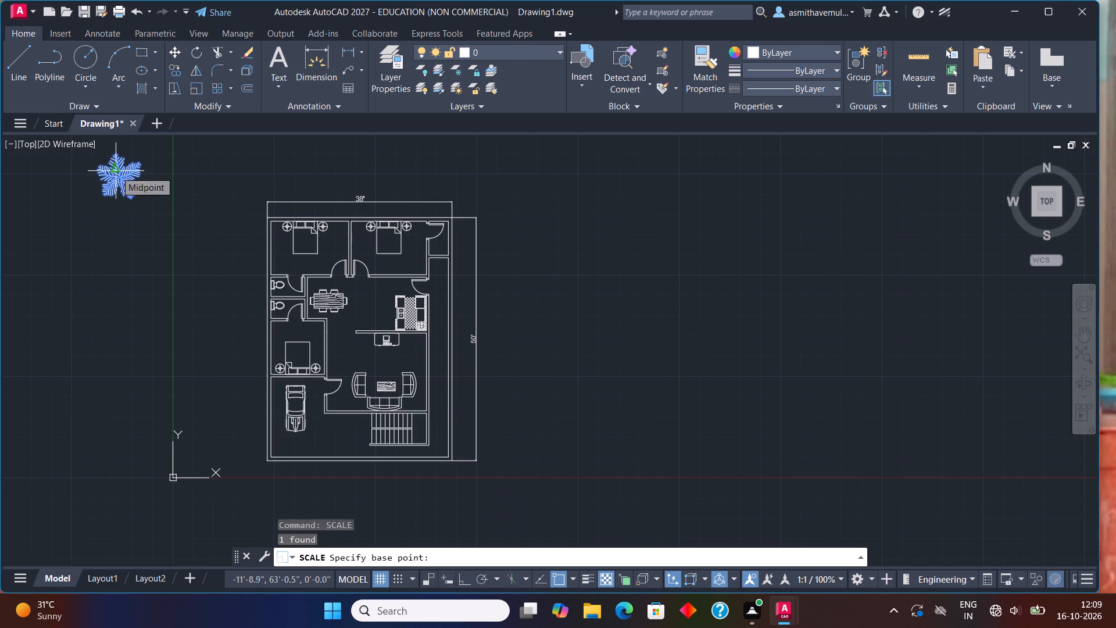
click(116, 179)
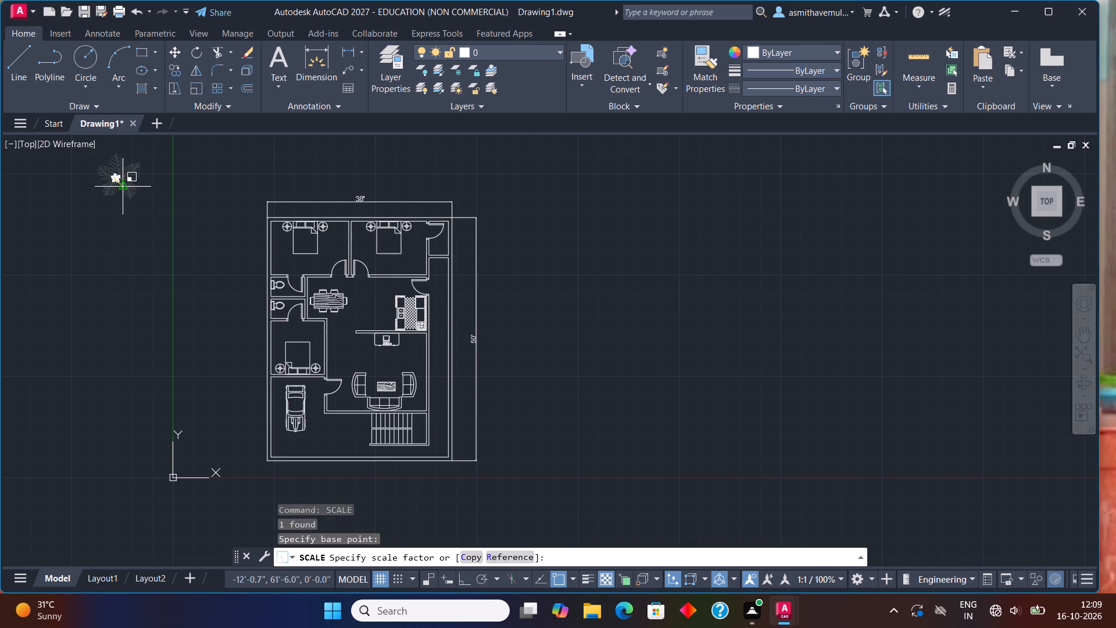
click(130, 192)
Move the scaled-down plant from northwest of the plan to just below its south boundary wall.
click(118, 183)
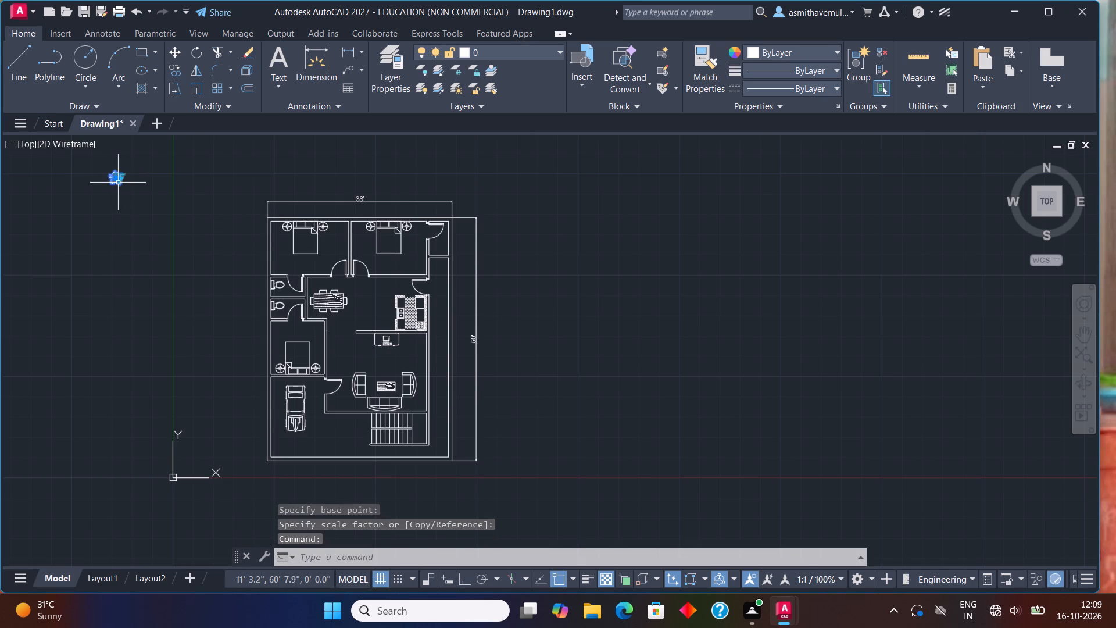
key(m)
key(Return)
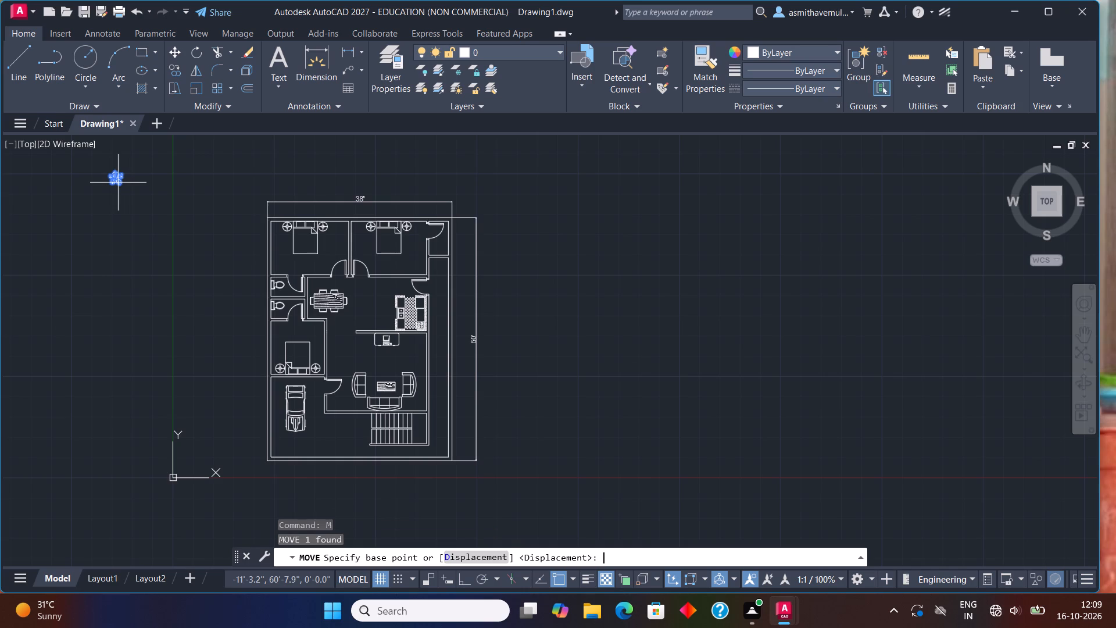
click(118, 182)
middle_drag(307, 439, 322, 331)
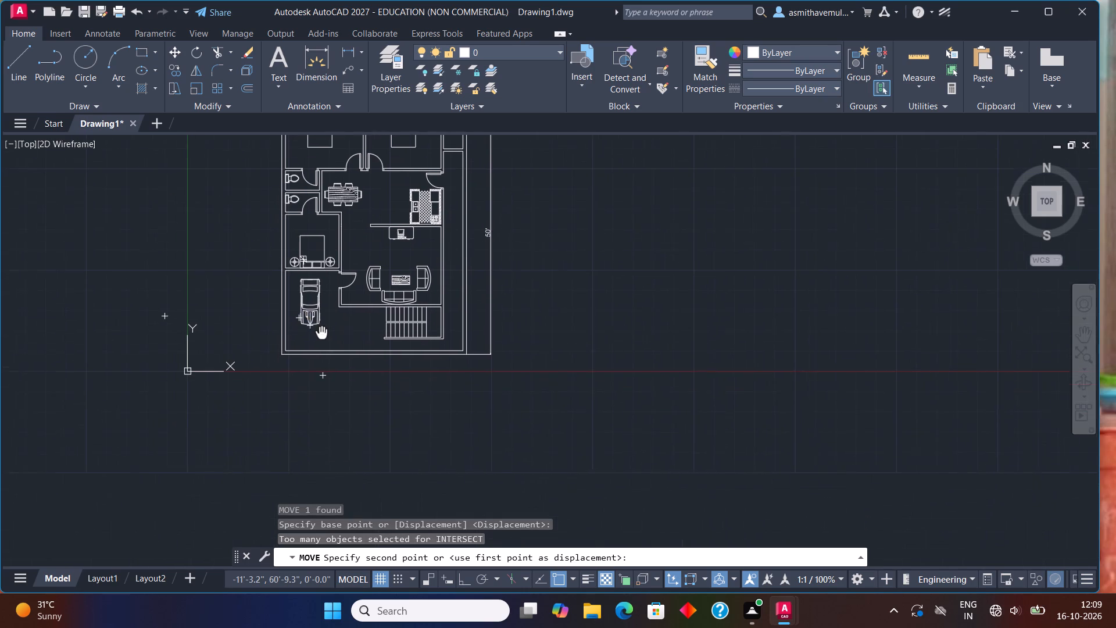
middle_drag(322, 331, 322, 330)
click(336, 386)
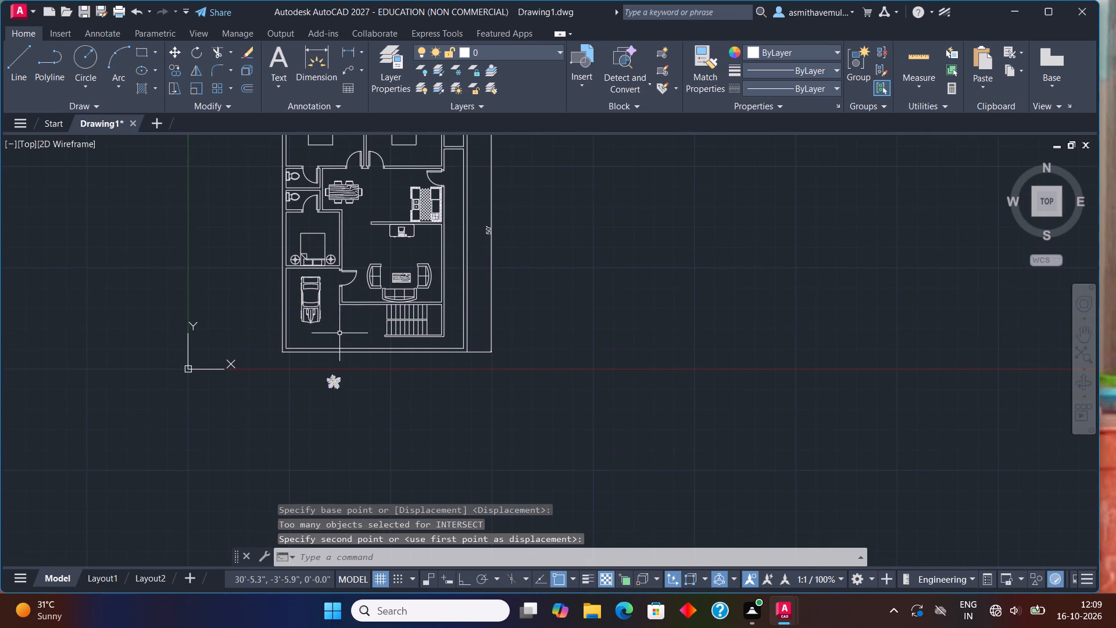
Examine the furnished plan from the parking area and living room up to the bedrooms and toilets.
scroll(339, 331, up, 1)
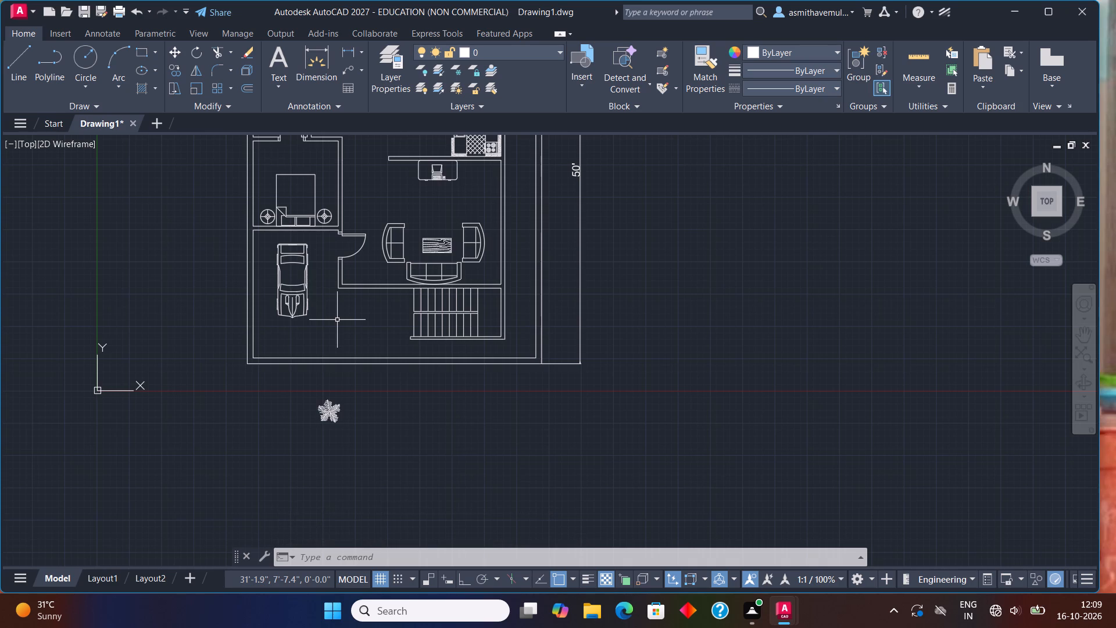
scroll(313, 255, down, 2)
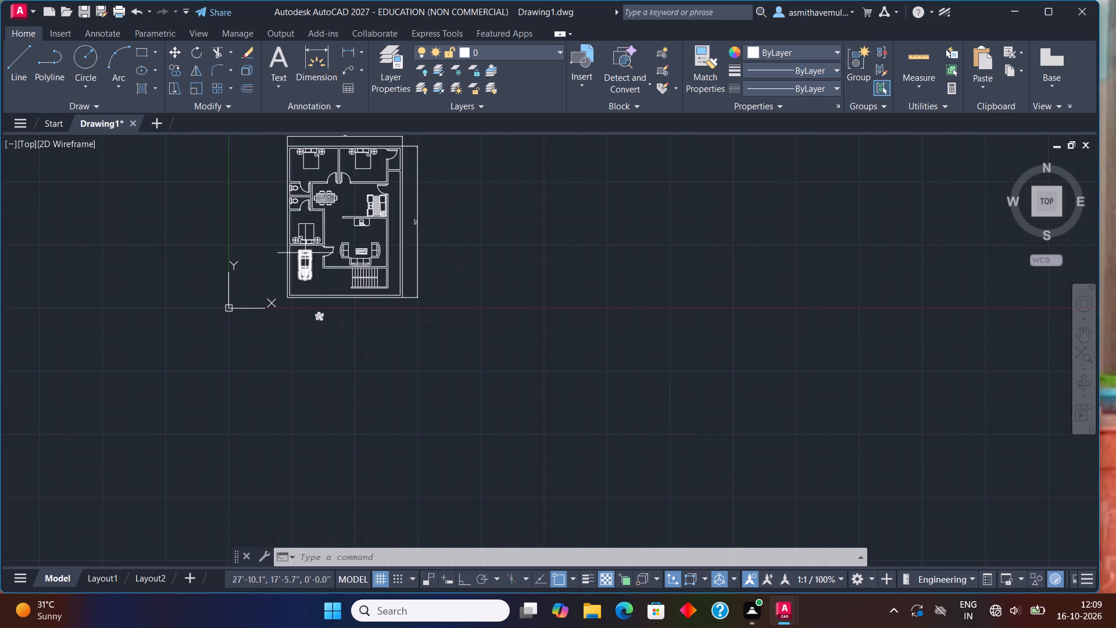
middle_drag(305, 253, 332, 326)
scroll(301, 316, up, 2)
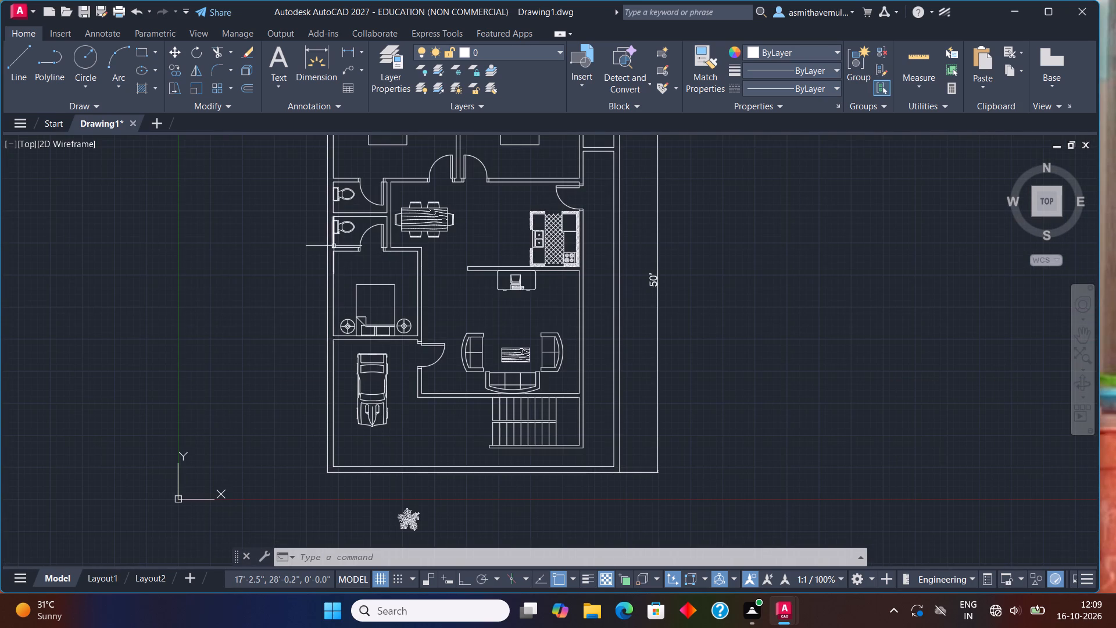
middle_drag(335, 244, 351, 280)
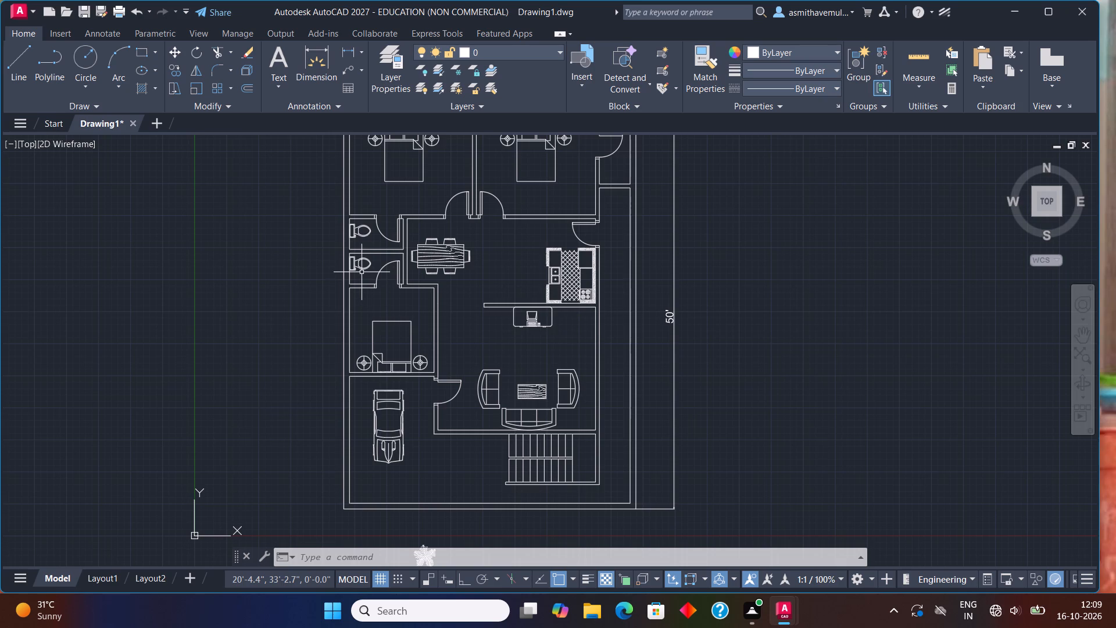
scroll(359, 276, down, 1)
scroll(380, 216, up, 1)
middle_drag(380, 216, 380, 220)
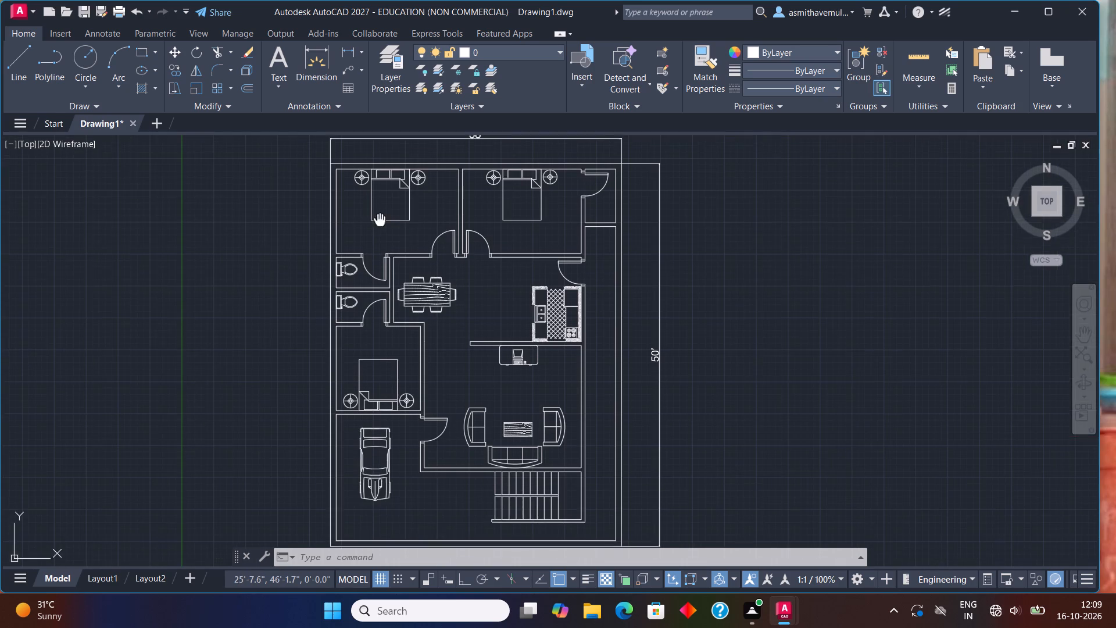
middle_drag(380, 220, 389, 255)
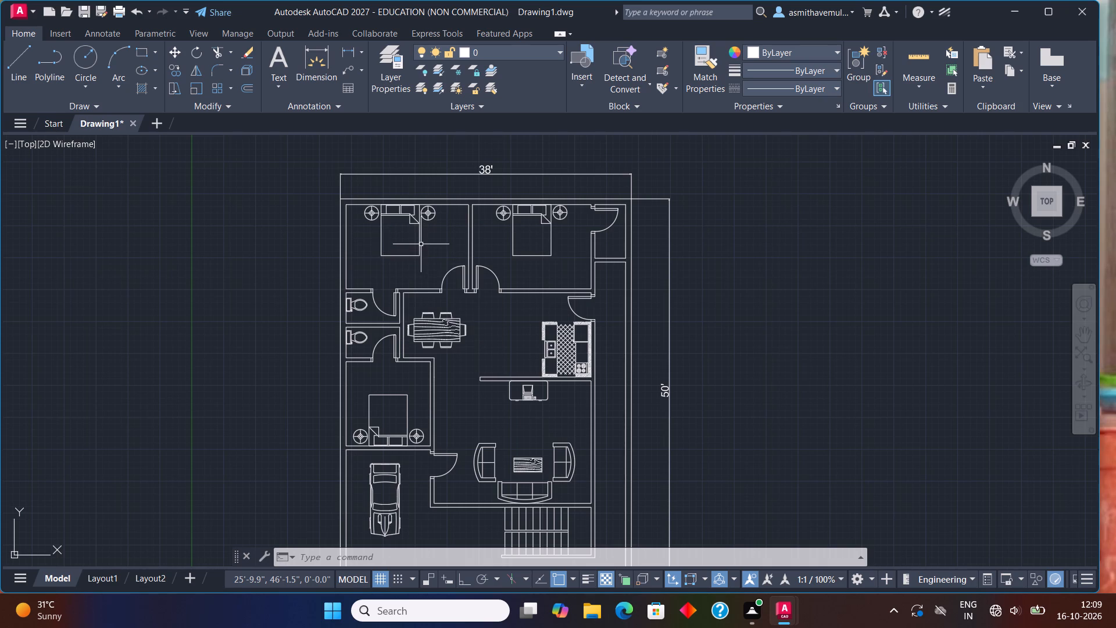
scroll(352, 249, up, 1)
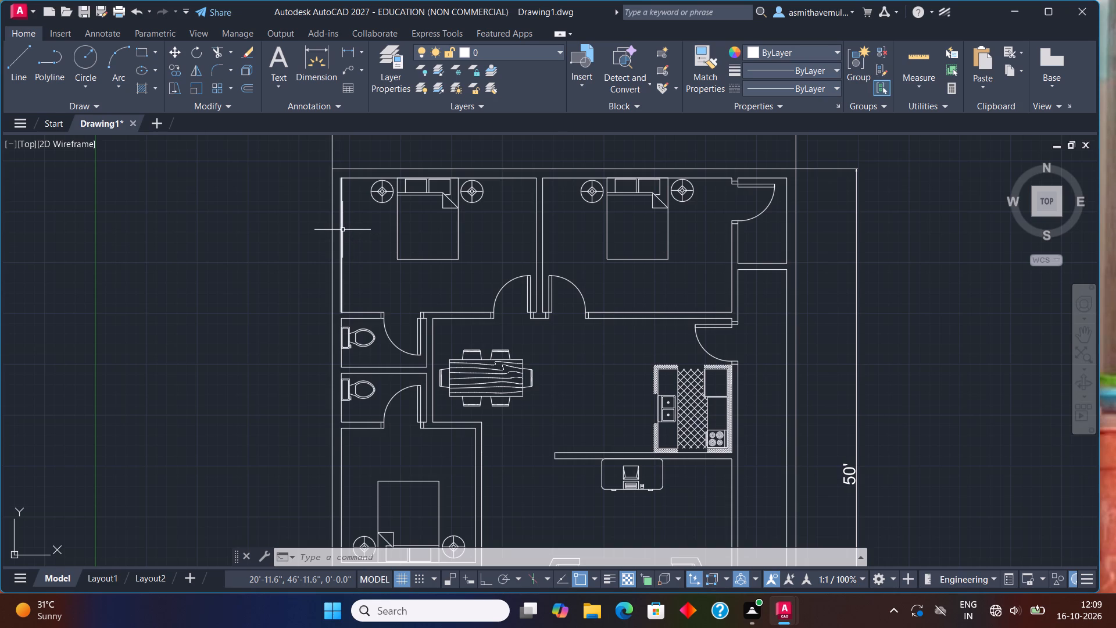
scroll(344, 231, down, 1)
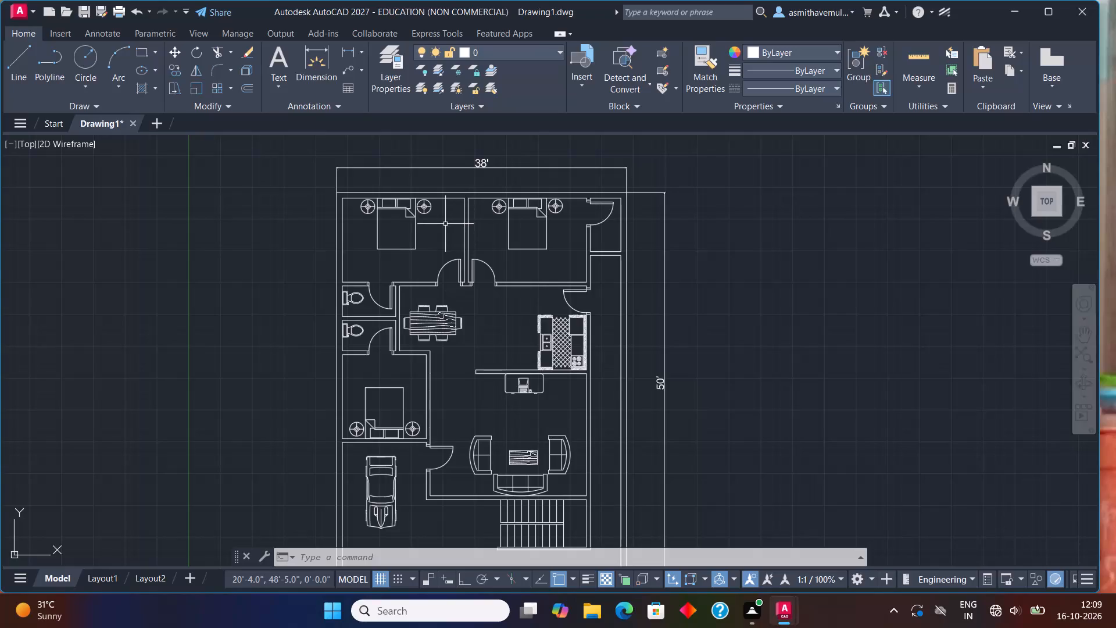
middle_drag(443, 272, 462, 239)
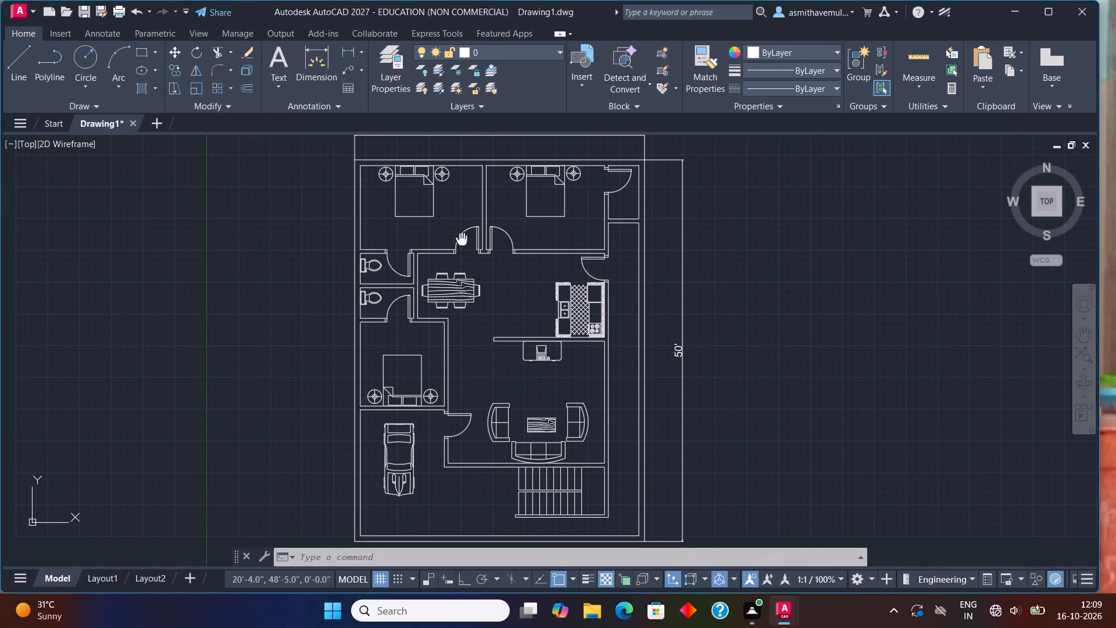
middle_drag(462, 239, 463, 238)
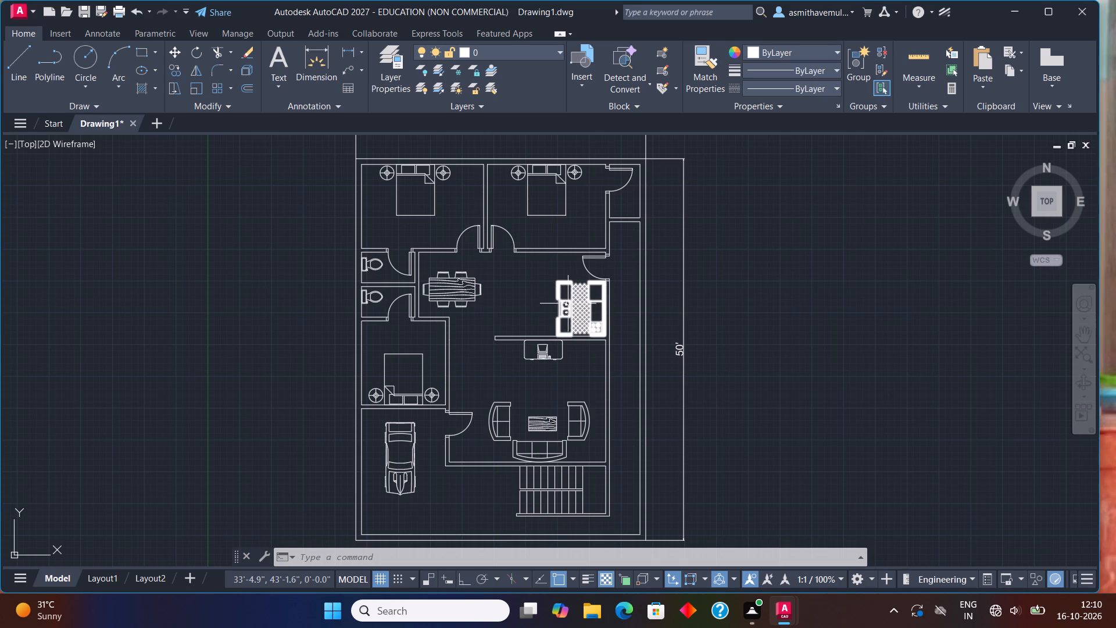
Copy the plant below the south boundary wall into the north end of the east side passage, just below the small northeast room.
scroll(541, 316, down, 2)
middle_click(539, 359)
click(503, 420)
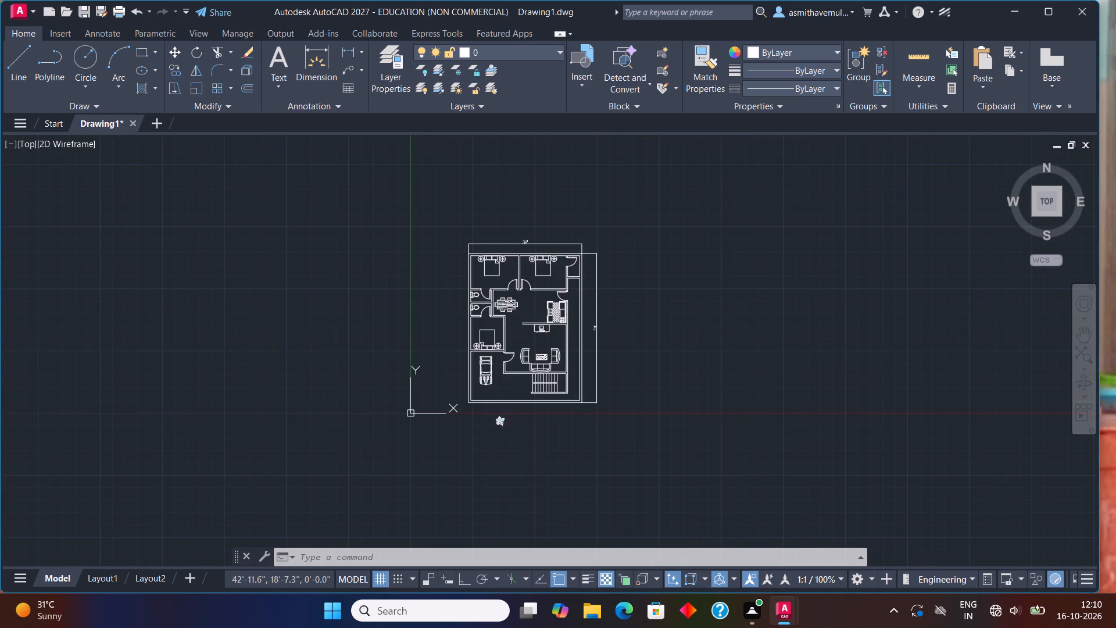
text(COPY)
key(Return)
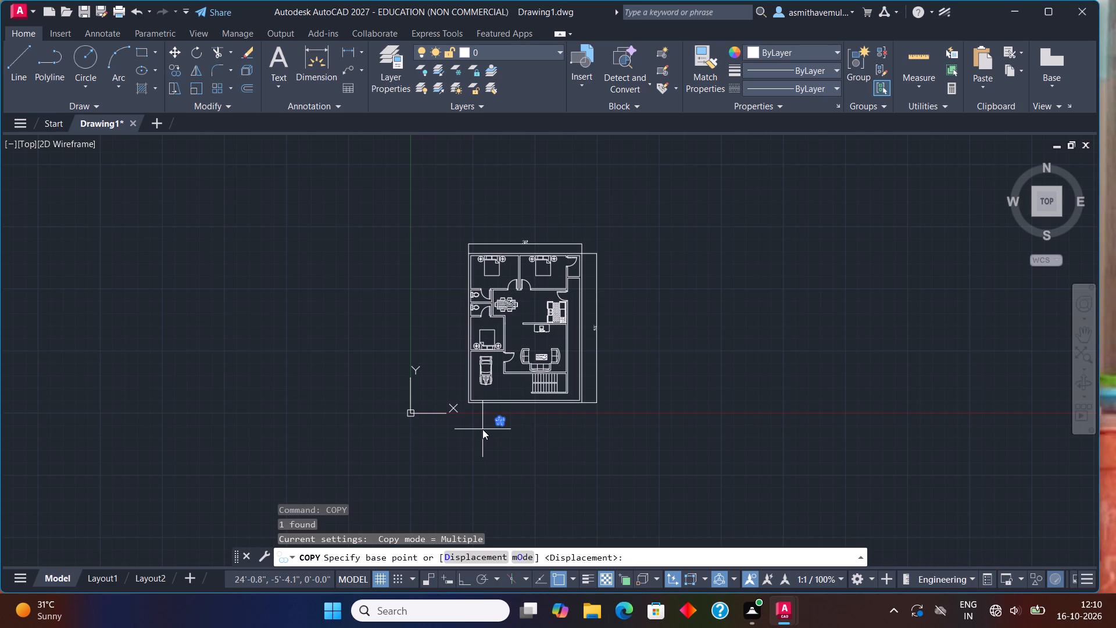
click(496, 423)
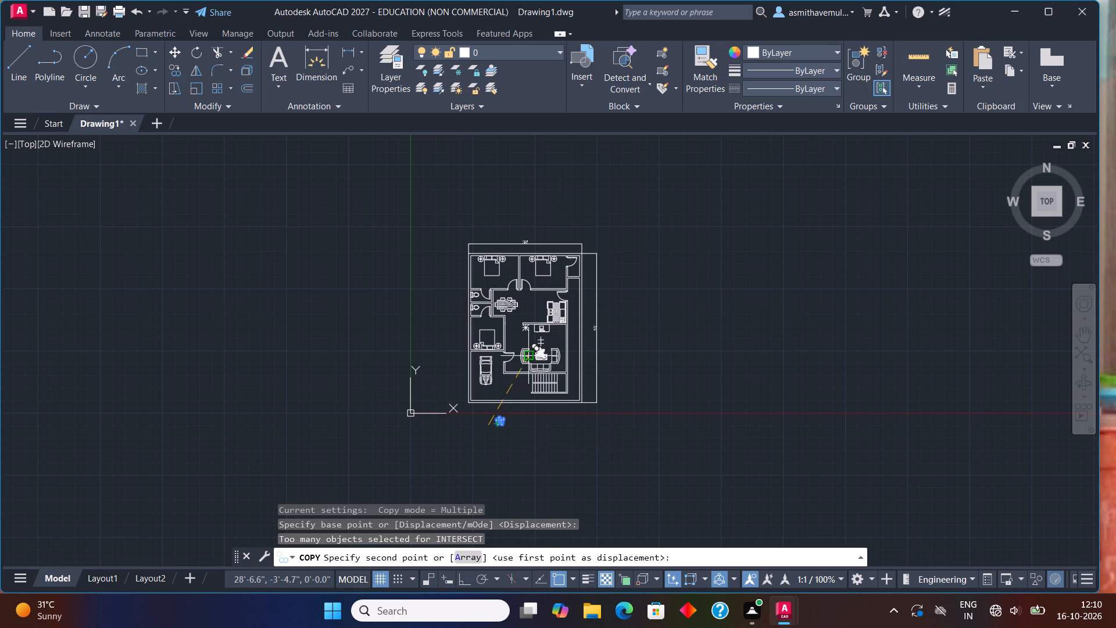
scroll(573, 291, up, 3)
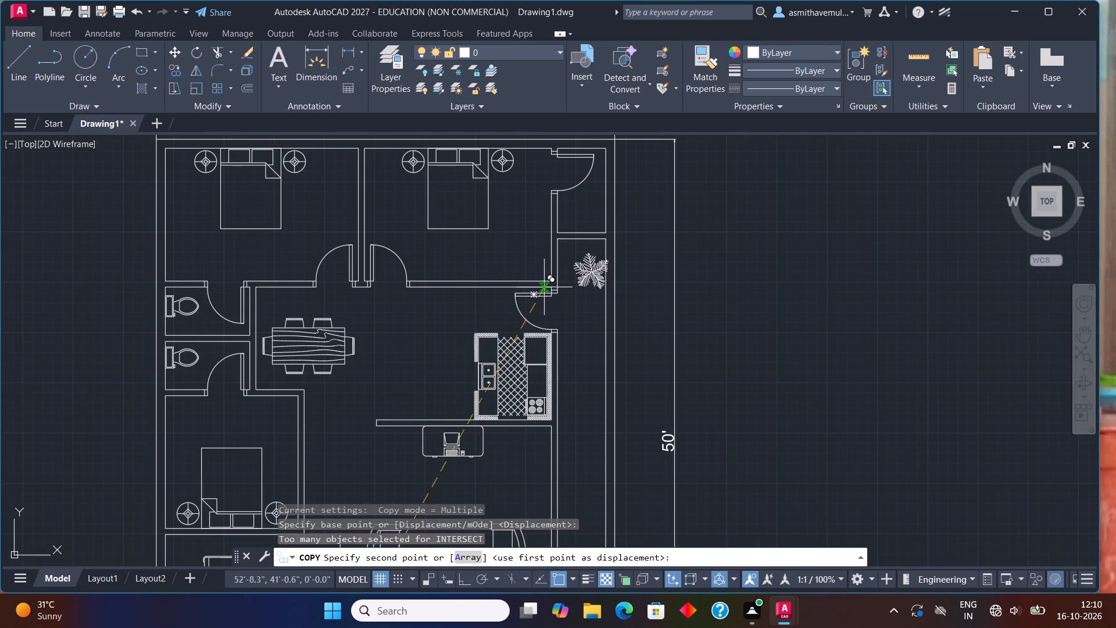
scroll(540, 284, up, 2)
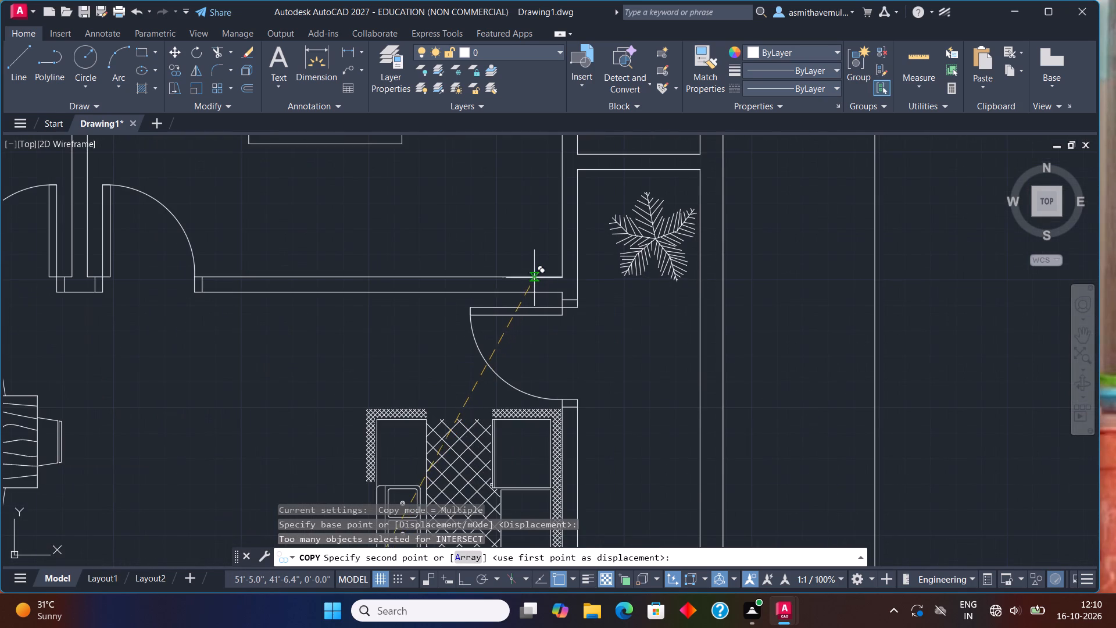
click(534, 263)
Place another copy of the plant outside the south boundary wall, below the staircase, and end the copying.
scroll(548, 294, down, 1)
scroll(537, 356, down, 3)
middle_drag(539, 438, 539, 274)
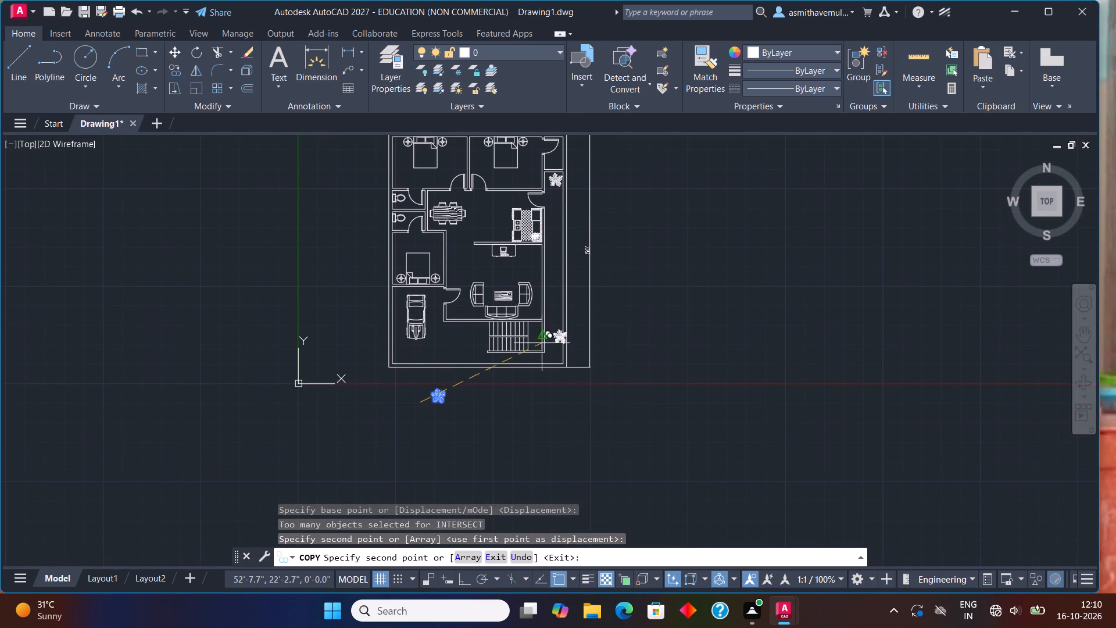
scroll(498, 370, up, 4)
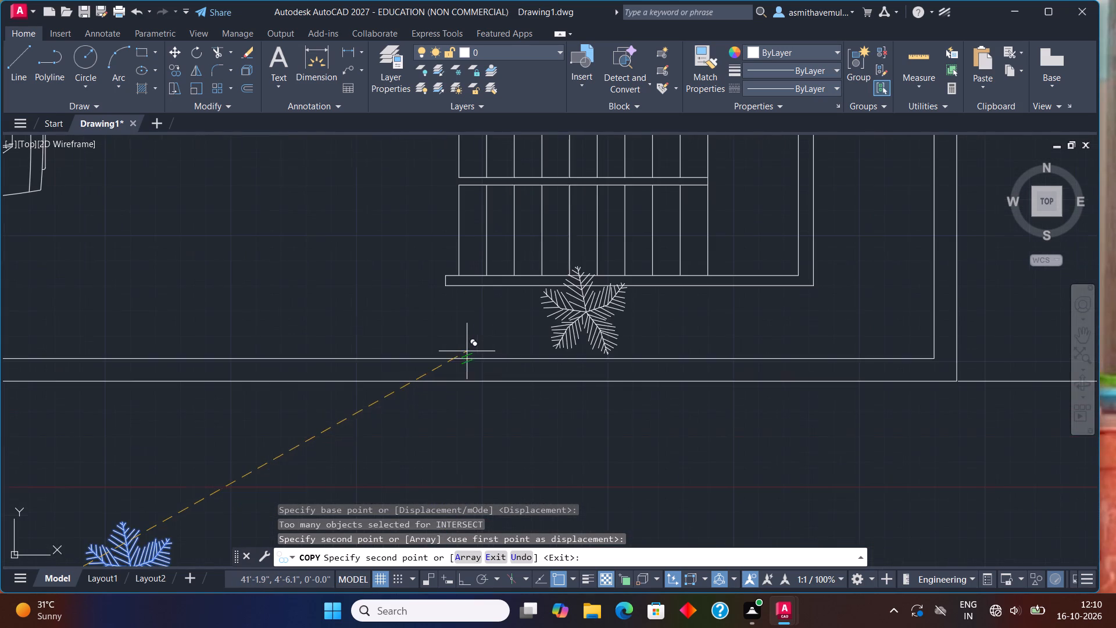
click(333, 488)
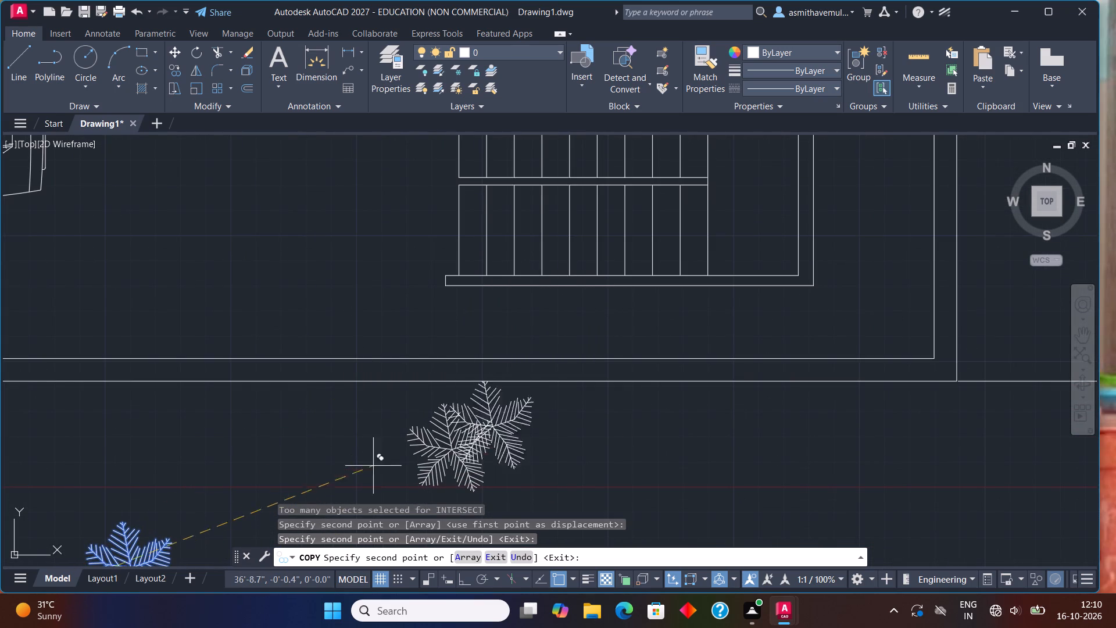
key(Escape)
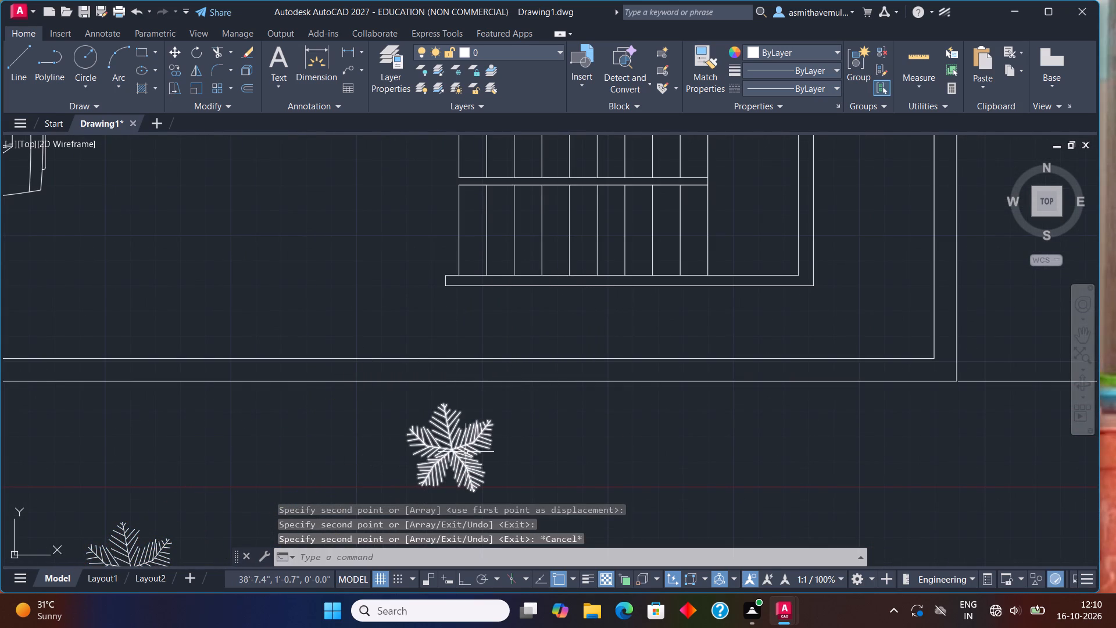
Scale the new plant below the staircase down to a smaller size, using its centre as base point.
click(466, 452)
text(SCALE)
key(Return)
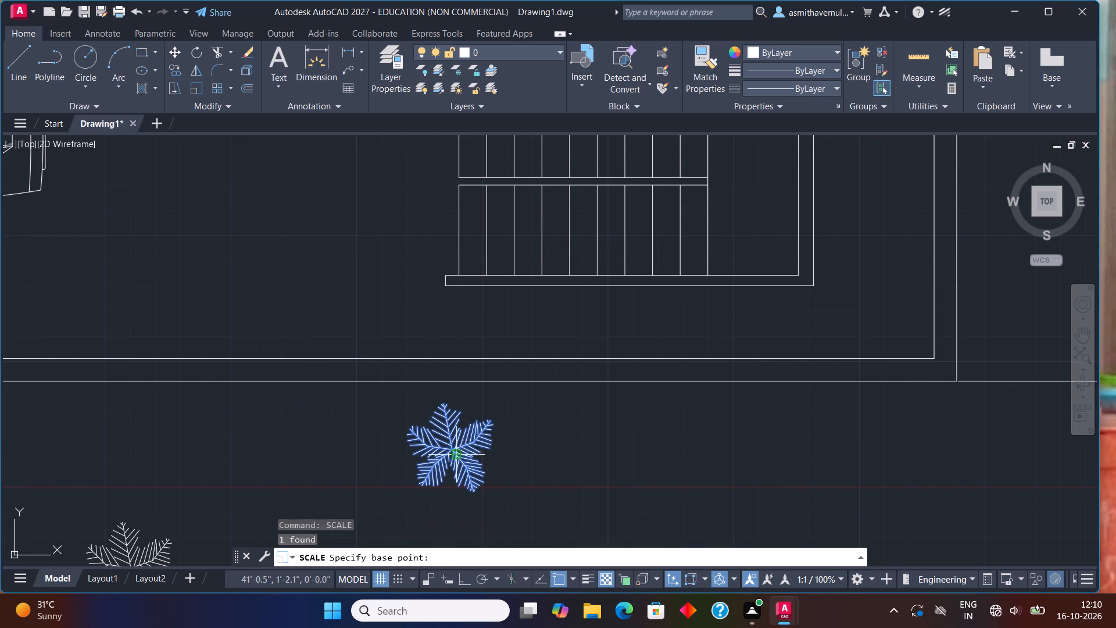
click(450, 452)
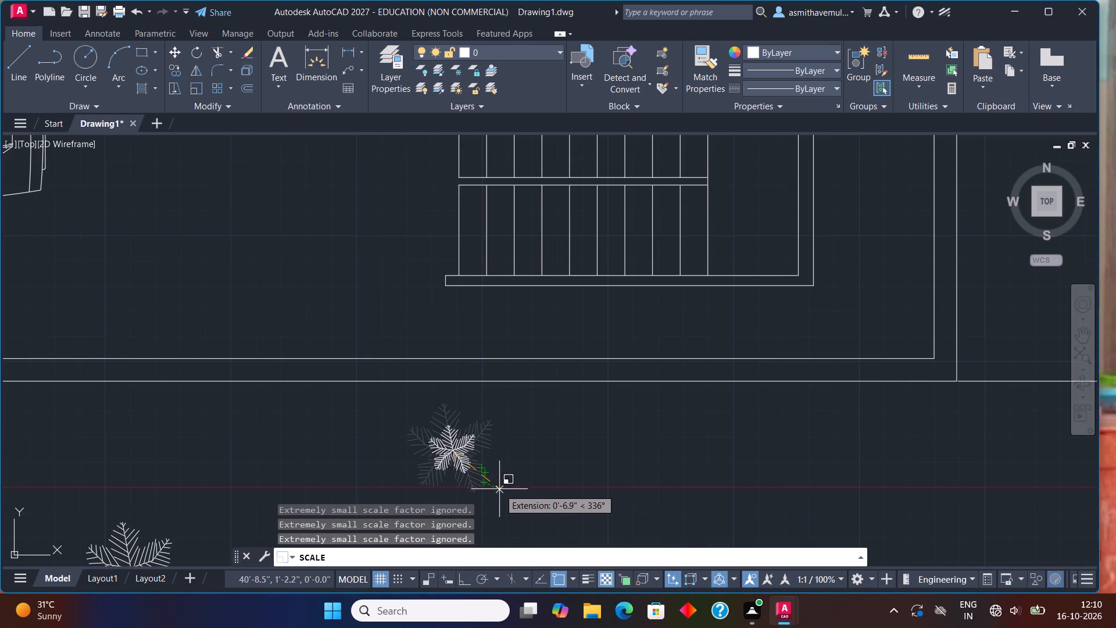
click(500, 490)
Copy the smaller plant to two spots along the inside of the south boundary wall, between the car and the staircase's west end.
click(456, 463)
text(COPY)
key(Return)
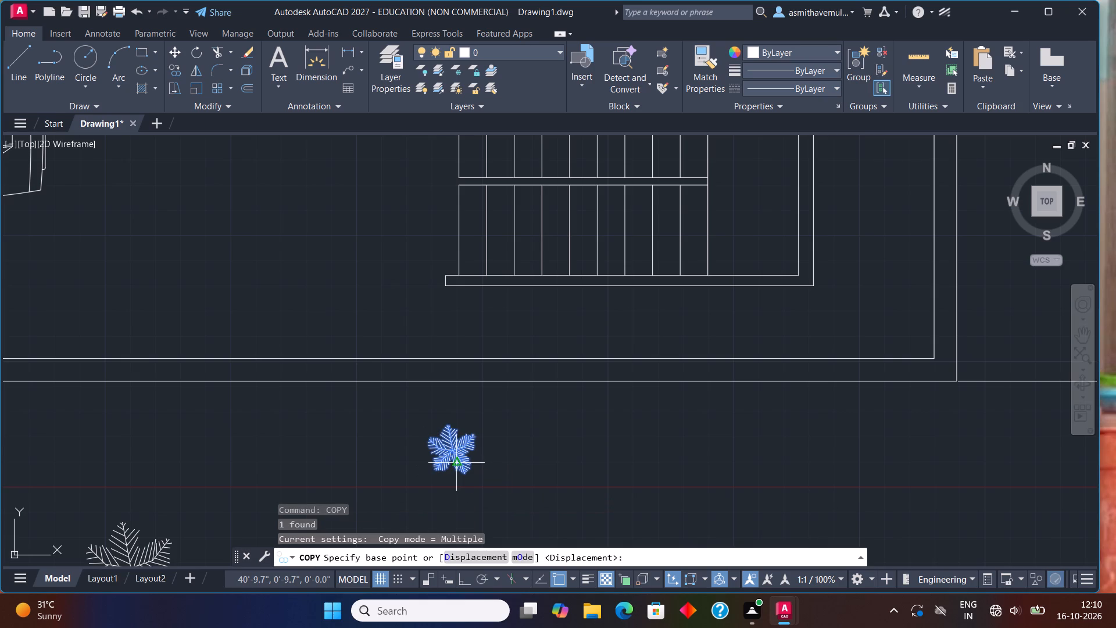
click(457, 462)
scroll(278, 383, down, 3)
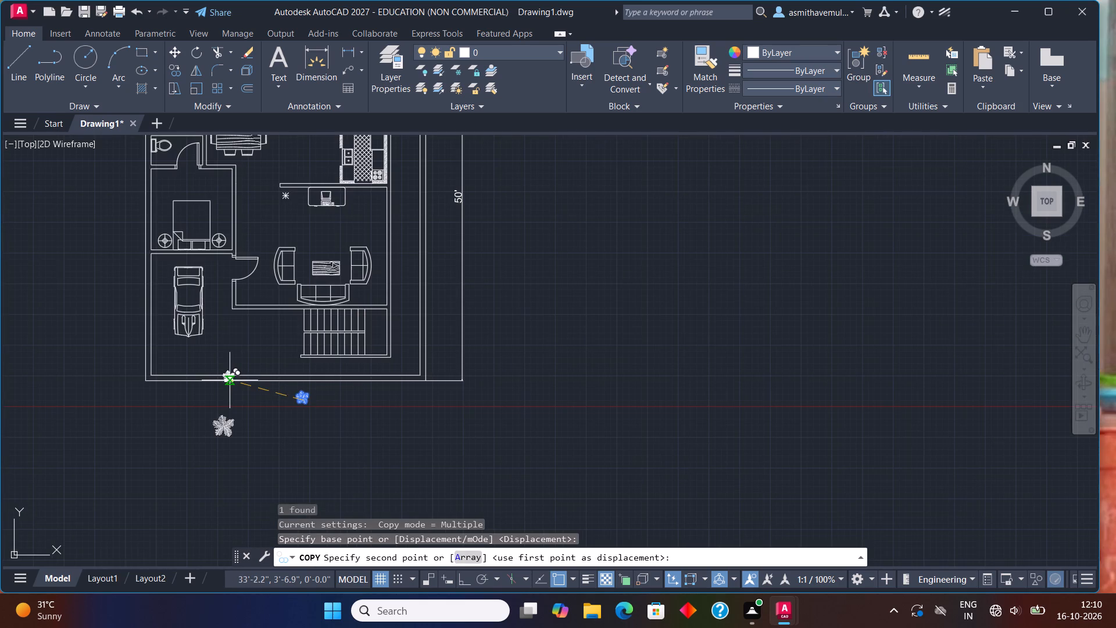
scroll(256, 367, up, 1)
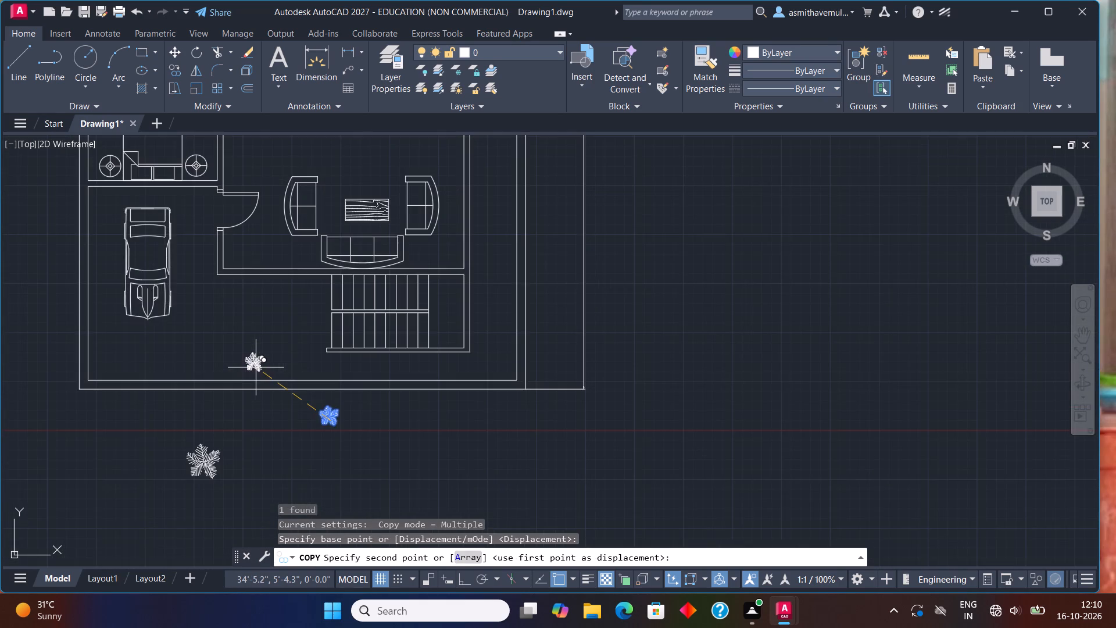
scroll(256, 368, up, 3)
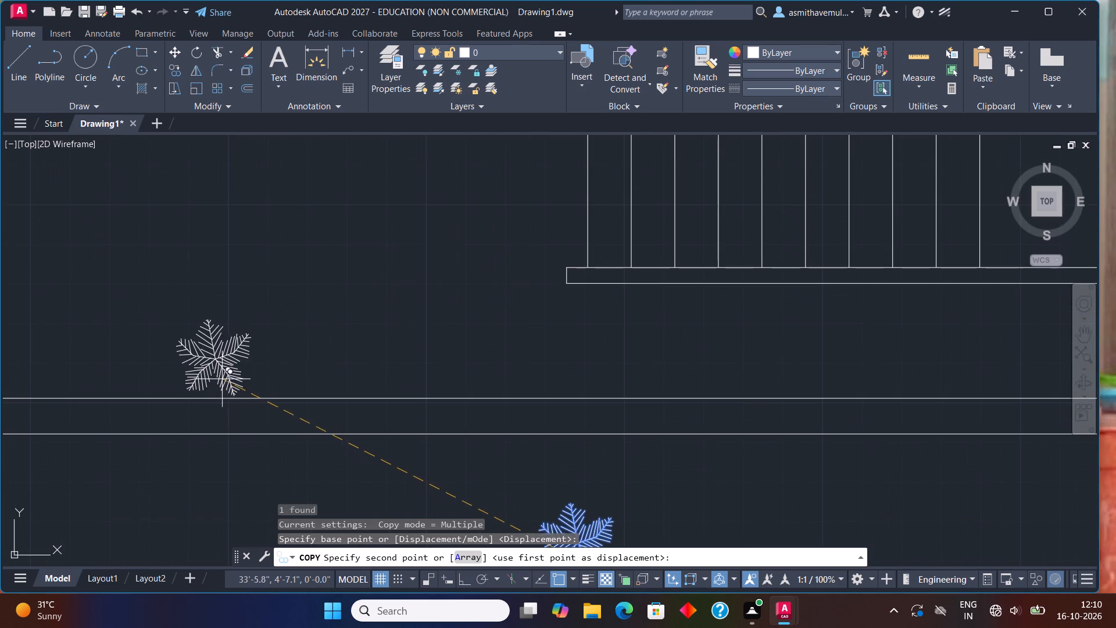
click(217, 376)
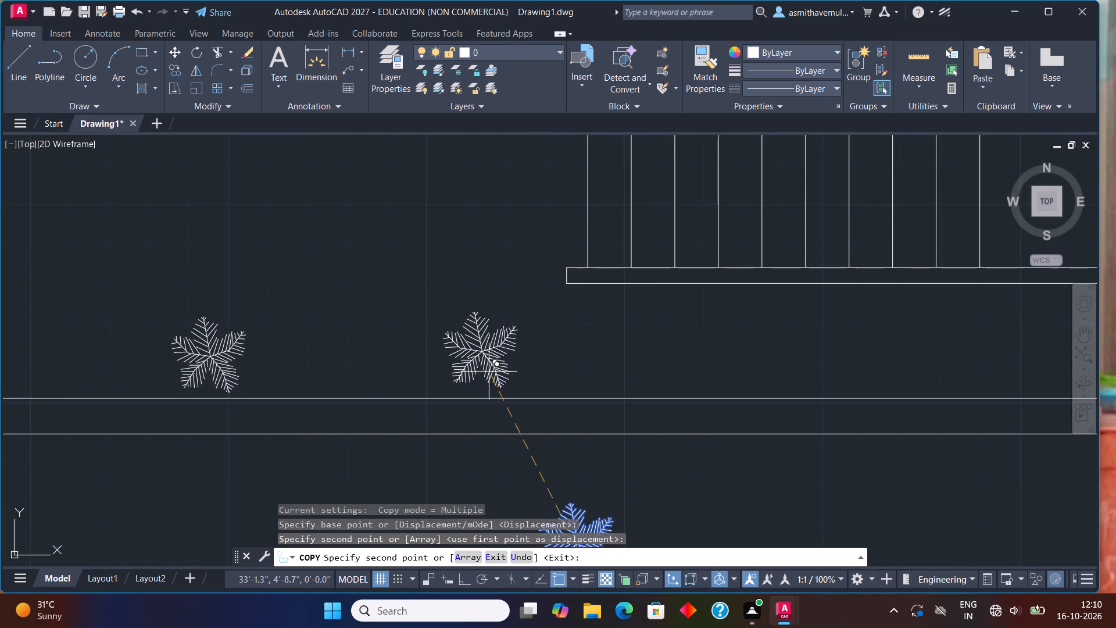
click(532, 376)
Place three more small plant copies along the inside of the south boundary wall, from below the staircase to the southeast corner.
scroll(681, 381, down, 2)
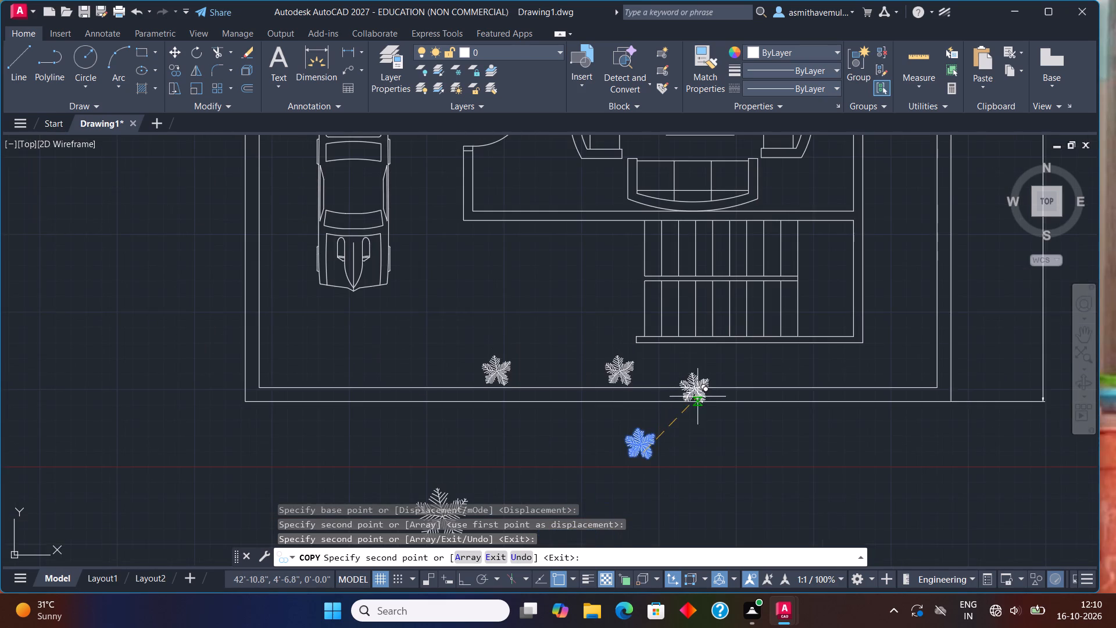
middle_drag(702, 397, 313, 480)
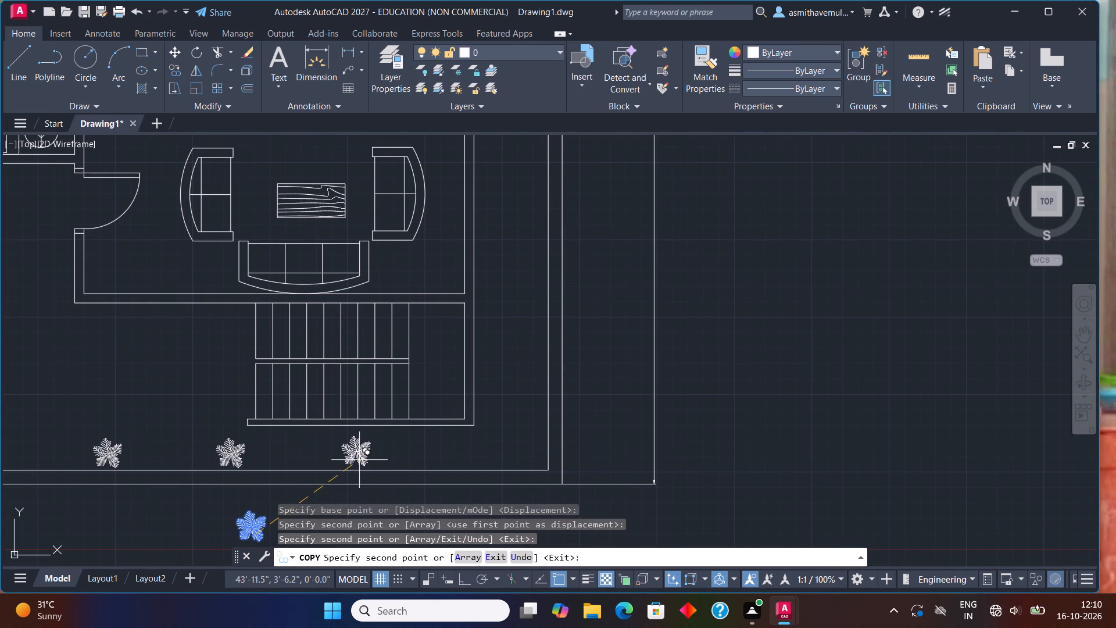
scroll(359, 463, up, 2)
click(359, 463)
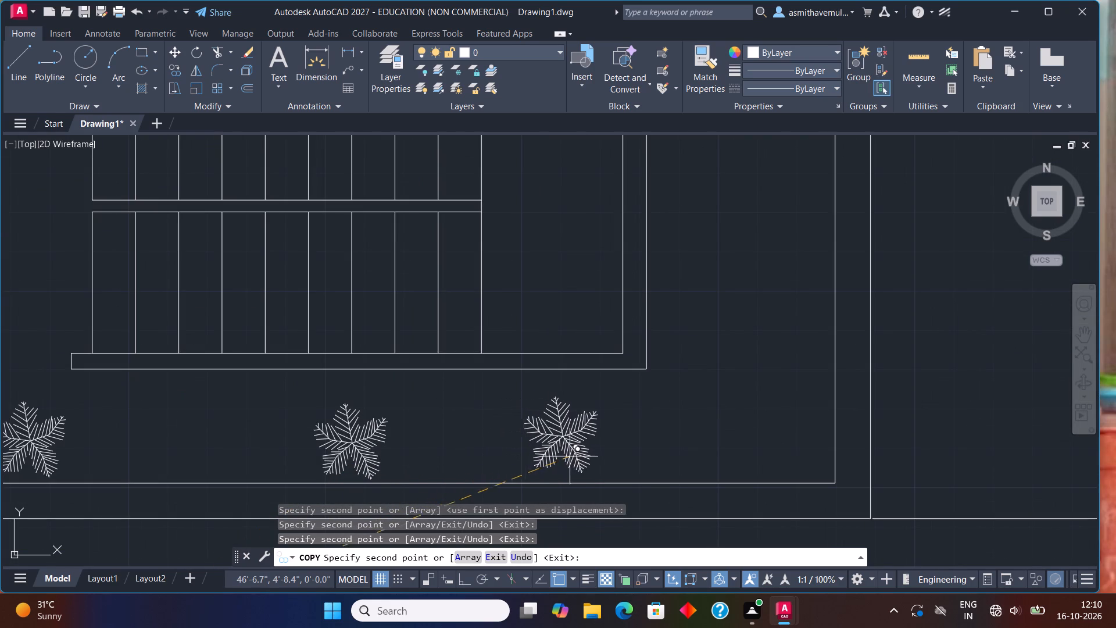
click(588, 462)
click(792, 459)
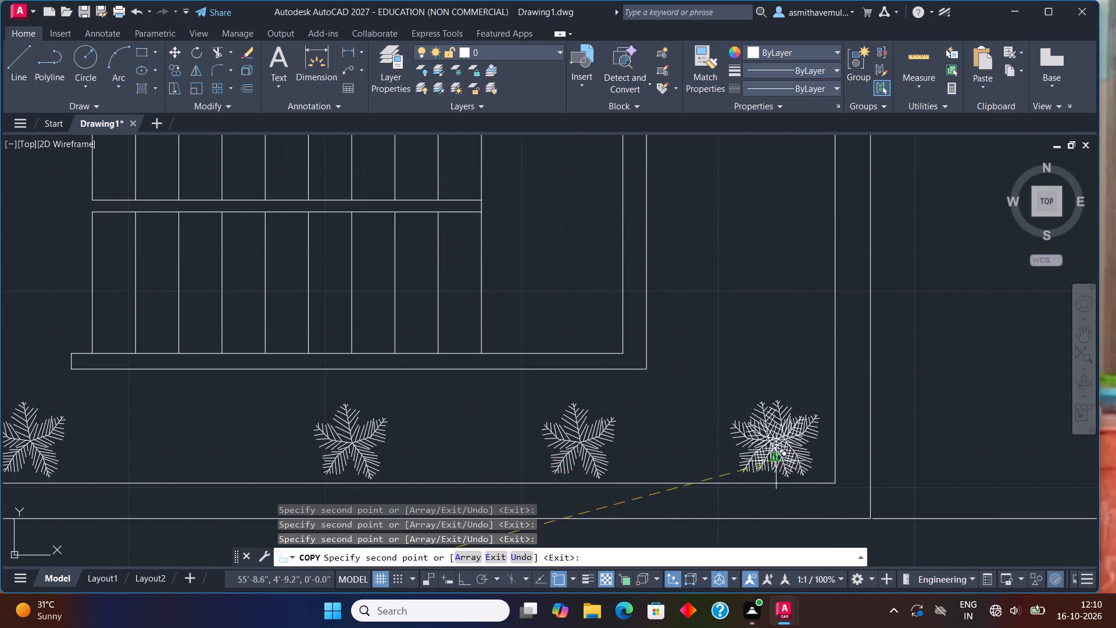
scroll(513, 468, down, 4)
middle_drag(291, 471, 458, 499)
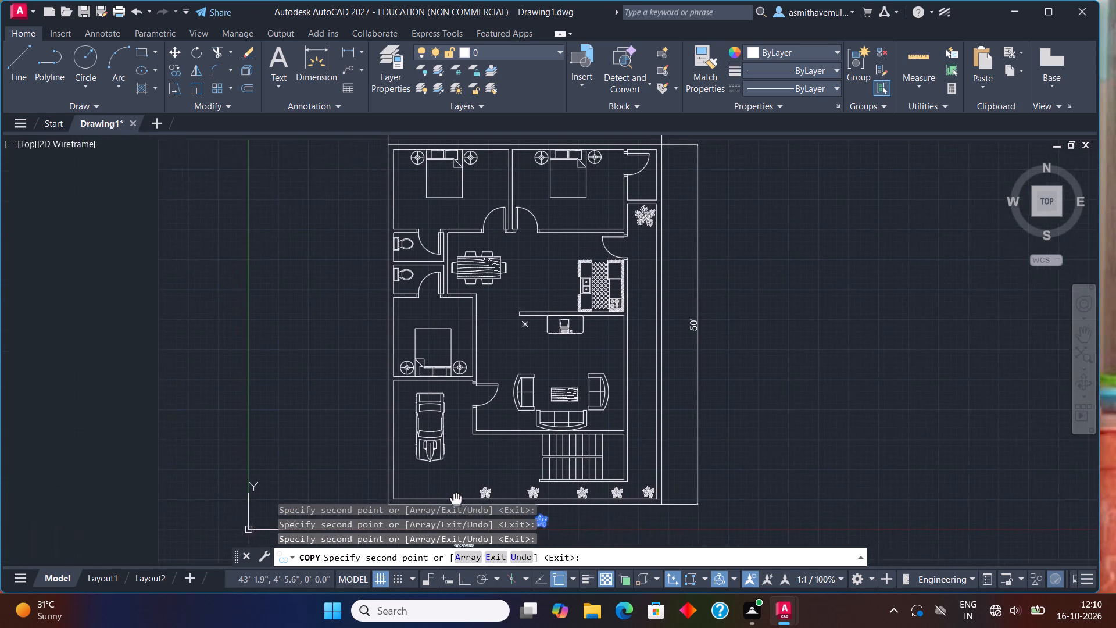
middle_drag(458, 499, 473, 502)
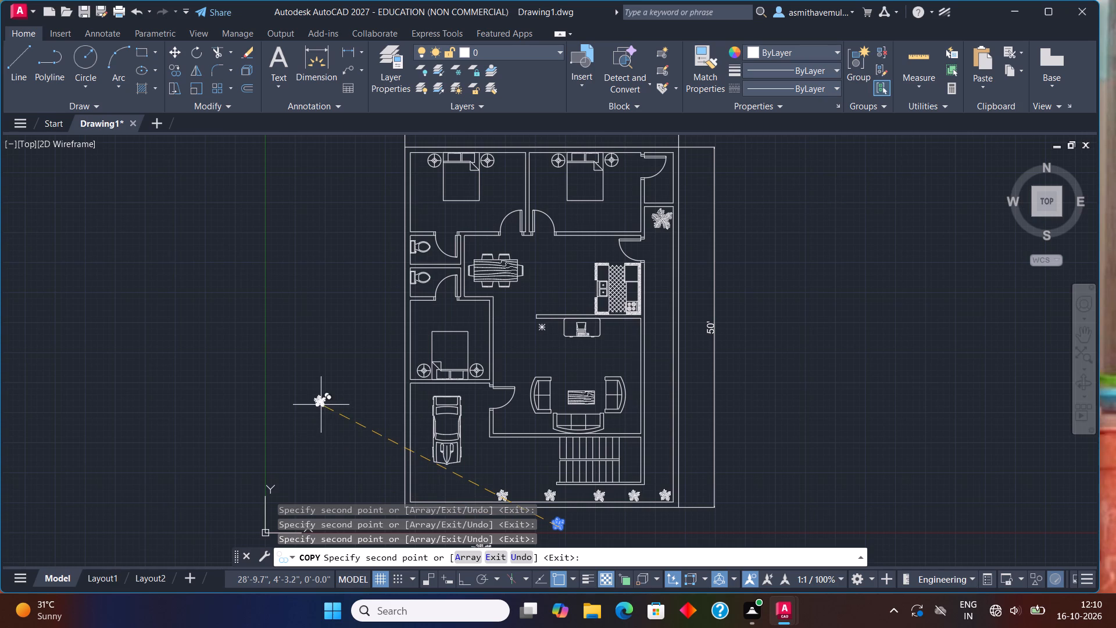
key(Escape)
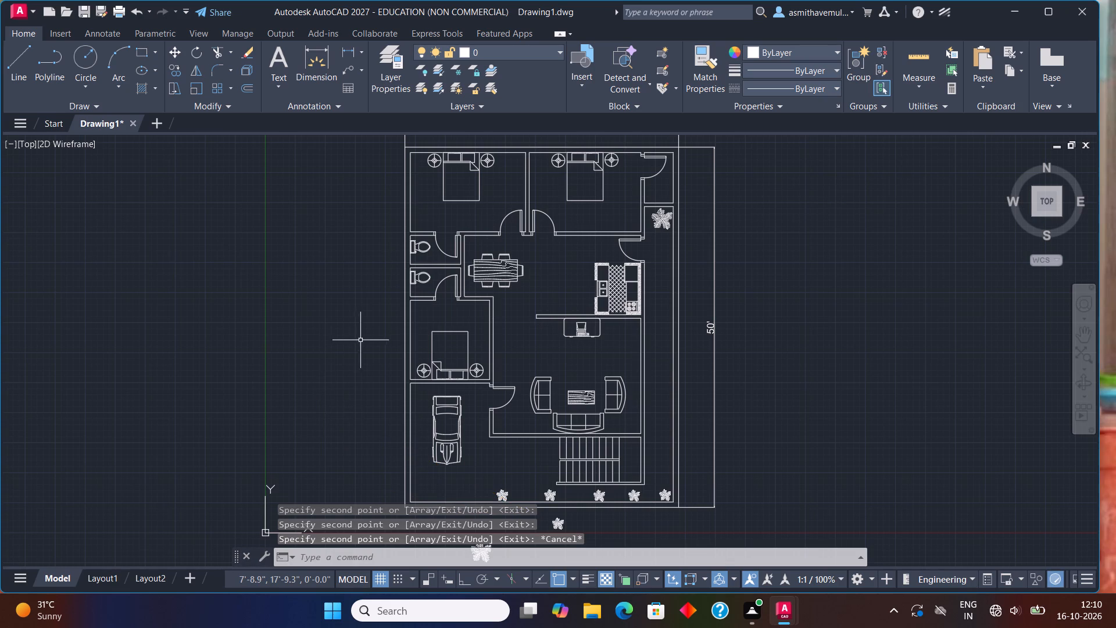
Explode the plan's outer boundary rectangle into separate lines.
scroll(368, 324, up, 1)
click(424, 291)
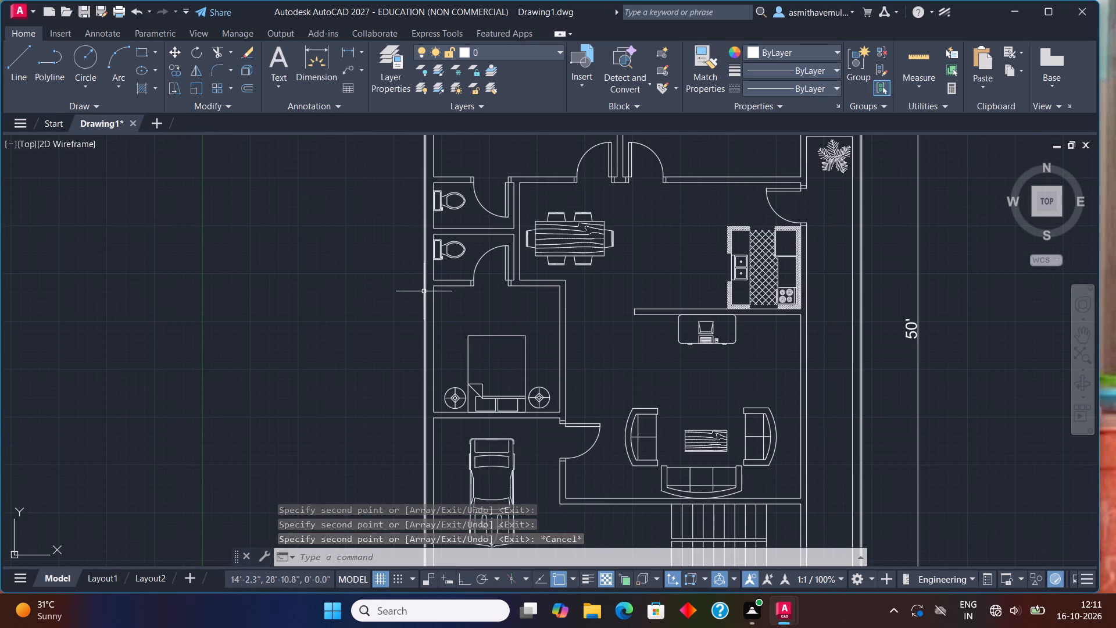
key(x)
key(Return)
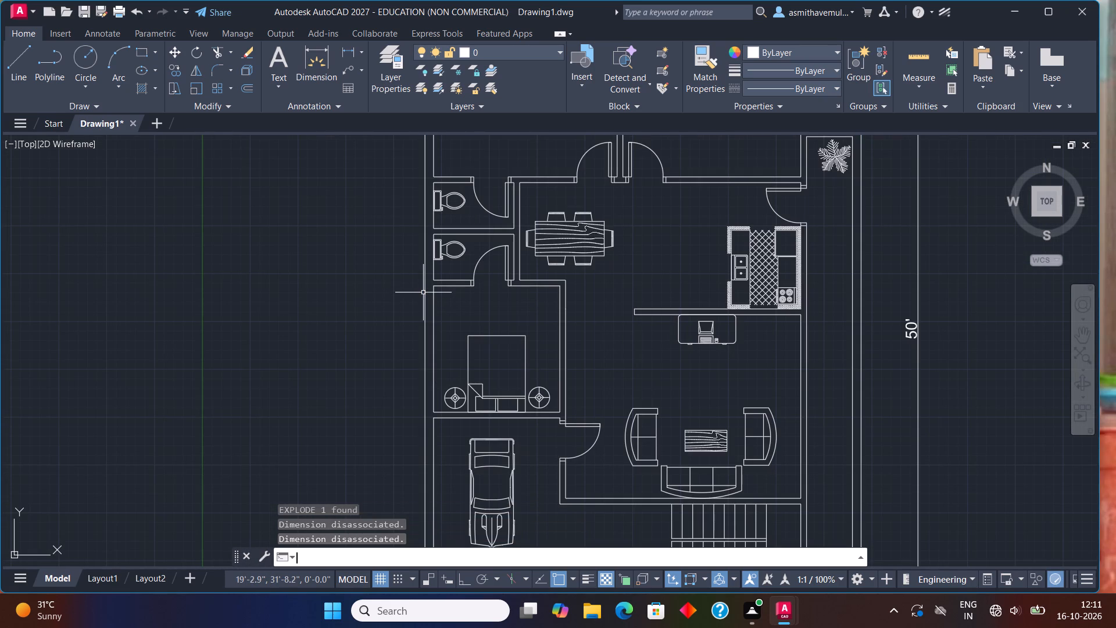
Offset the west outer boundary line 3'1" outward to the west.
key(o)
key(Return)
text(3'1")
key(Return)
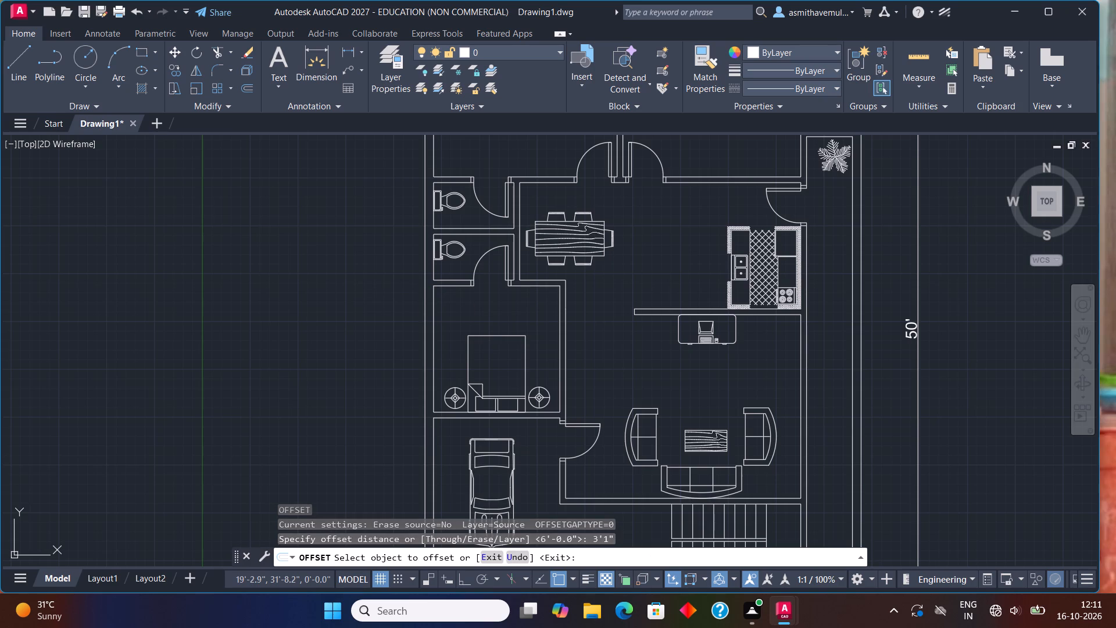
click(425, 293)
click(402, 295)
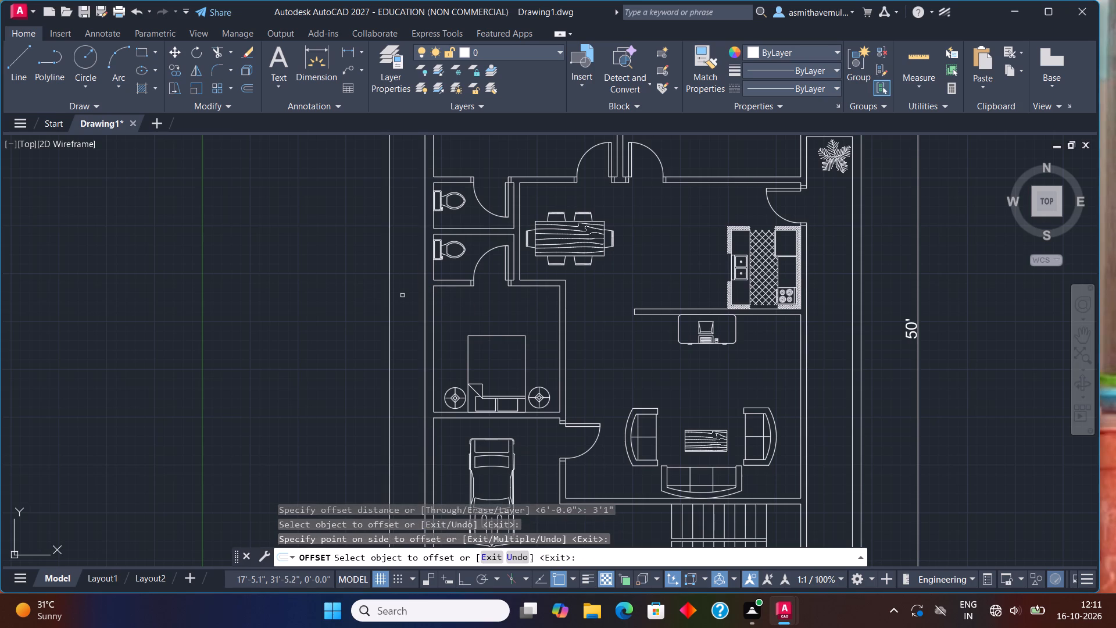
key(Escape)
Offset the new line west of the plan another 6" outward to form a parallel pair.
scroll(402, 295, down, 2)
middle_drag(401, 295, 401, 344)
scroll(369, 323, up, 1)
key(o)
key(Return)
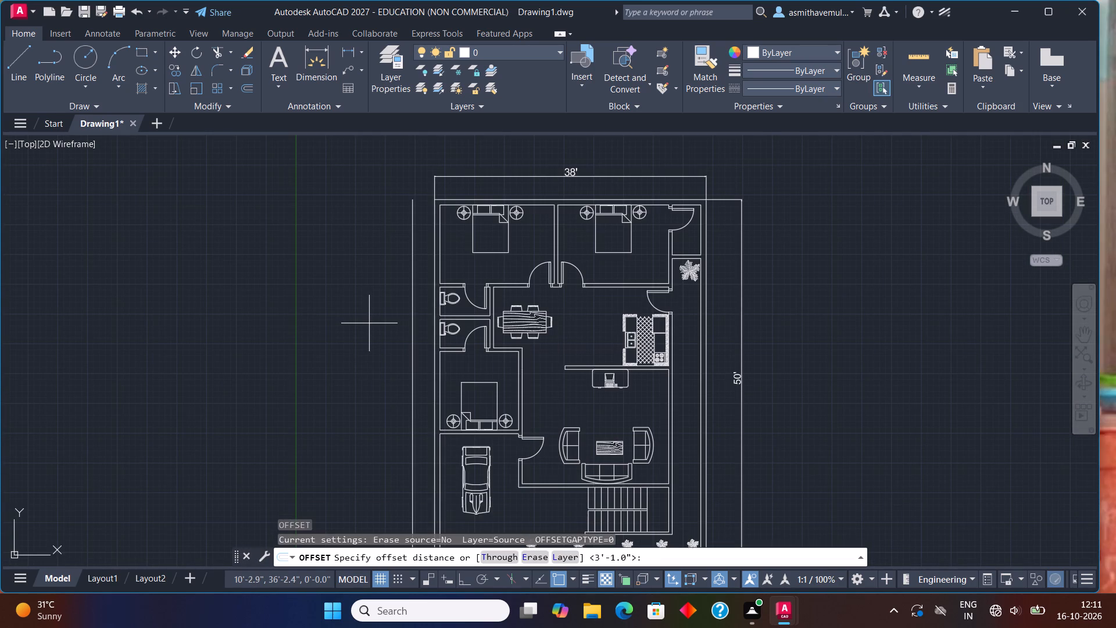
text(6")
key(Return)
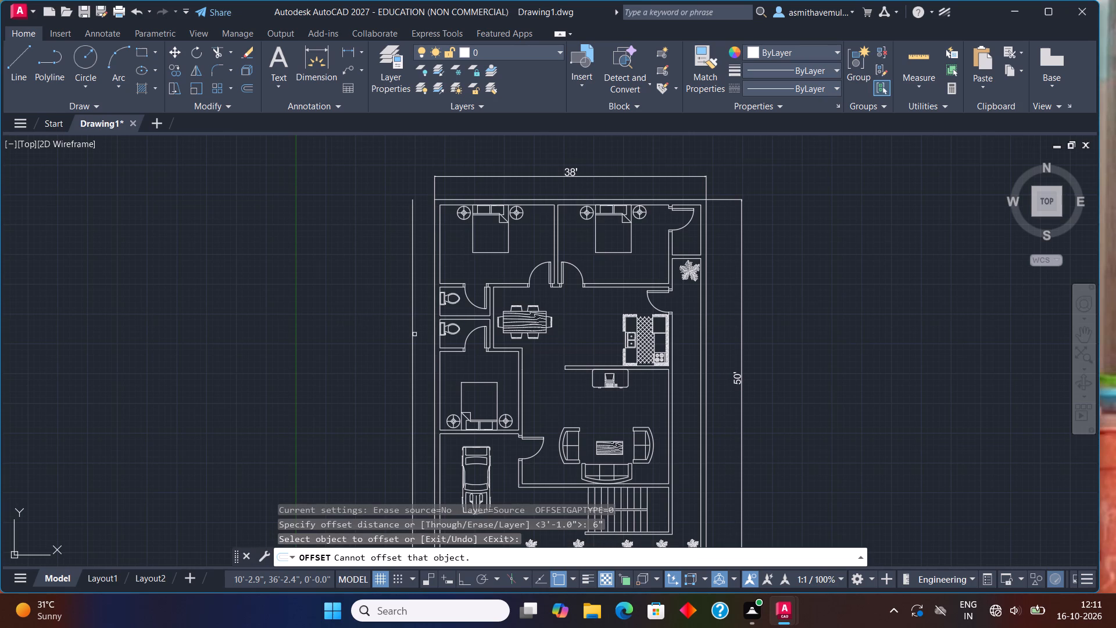
click(413, 335)
click(356, 344)
key(Escape)
scroll(409, 344, up, 1)
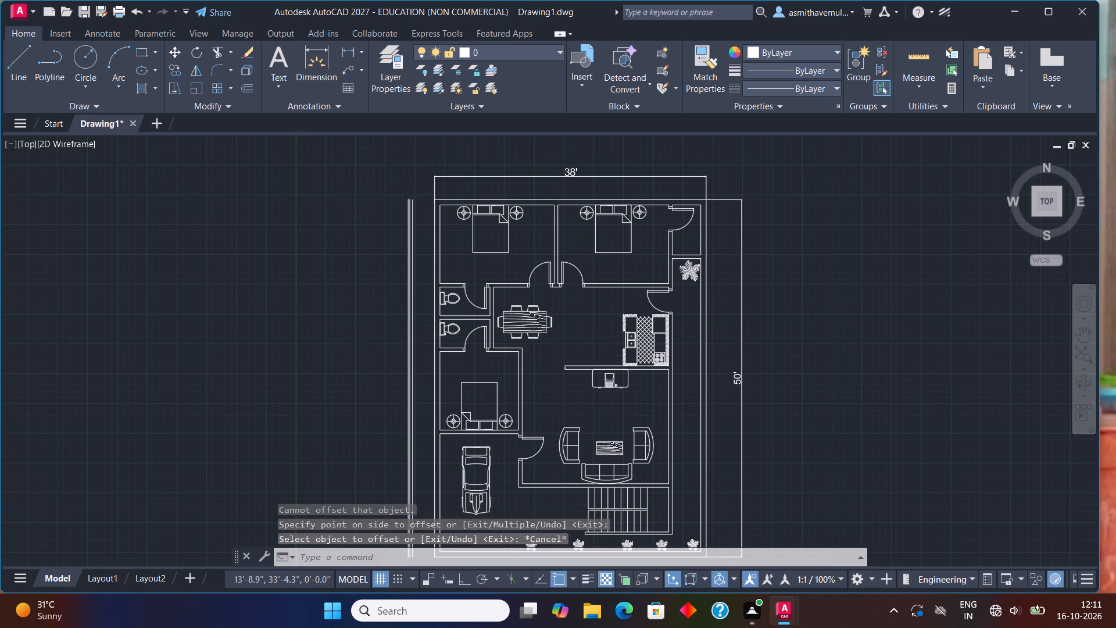
Draw a short line across the west boundary wall from the parking area's northwest inner corner to the wall's outer face.
middle_drag(416, 339, 388, 201)
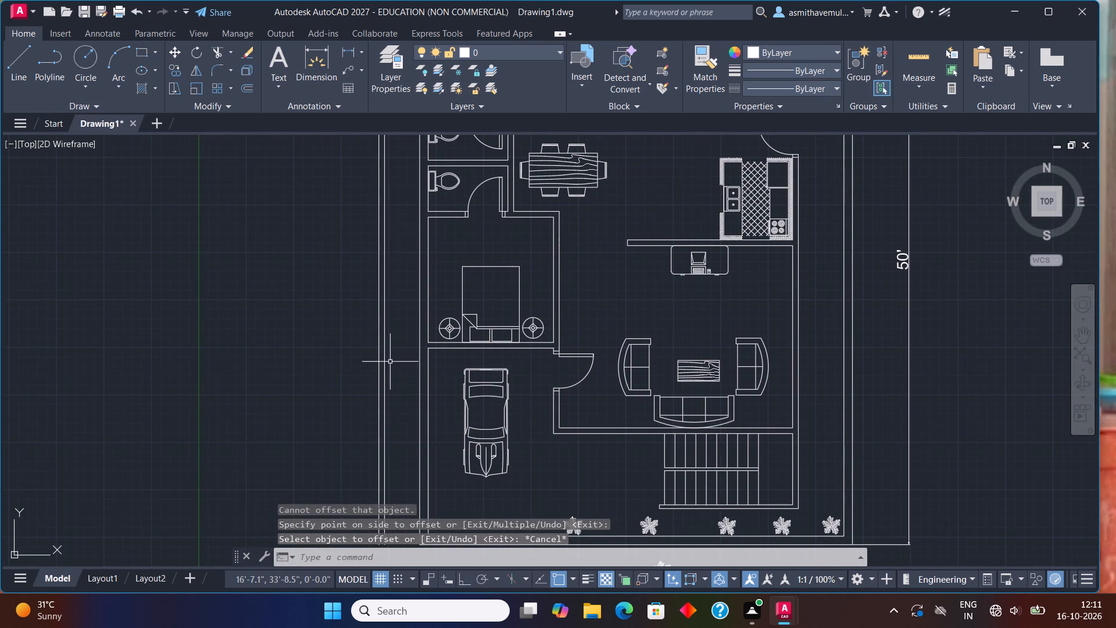
scroll(387, 372, up, 1)
middle_drag(399, 404, 345, 316)
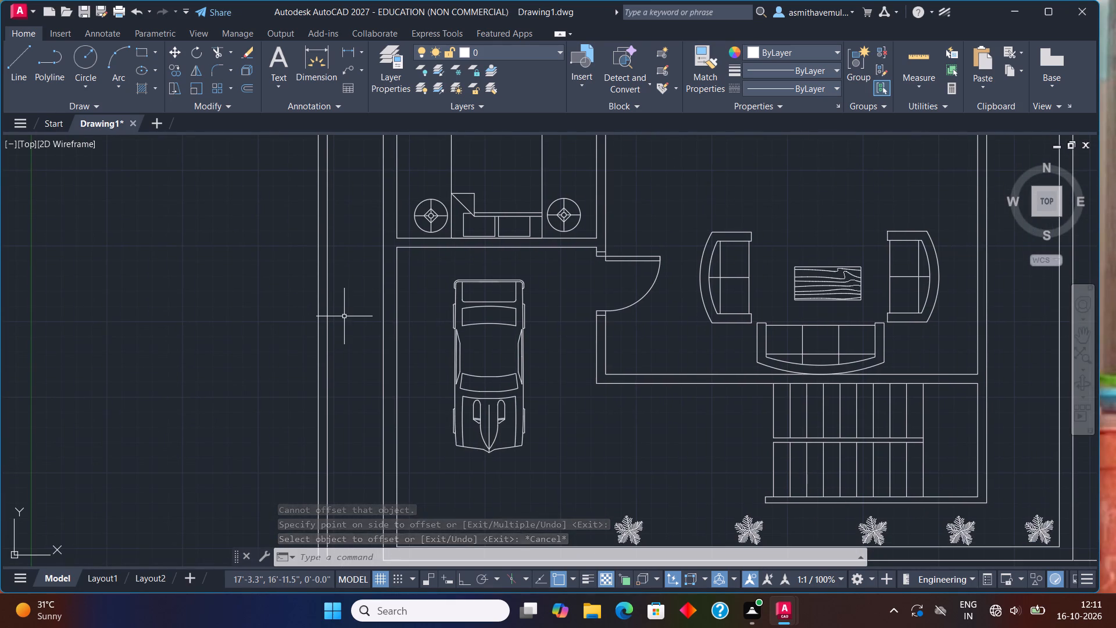
key(l)
key(Return)
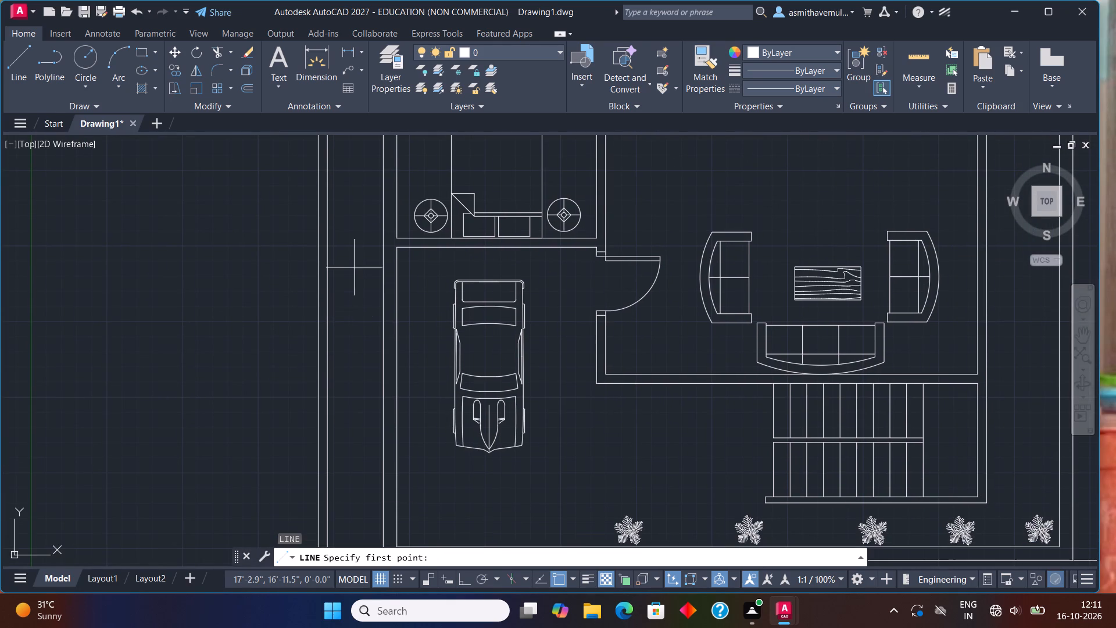
click(398, 245)
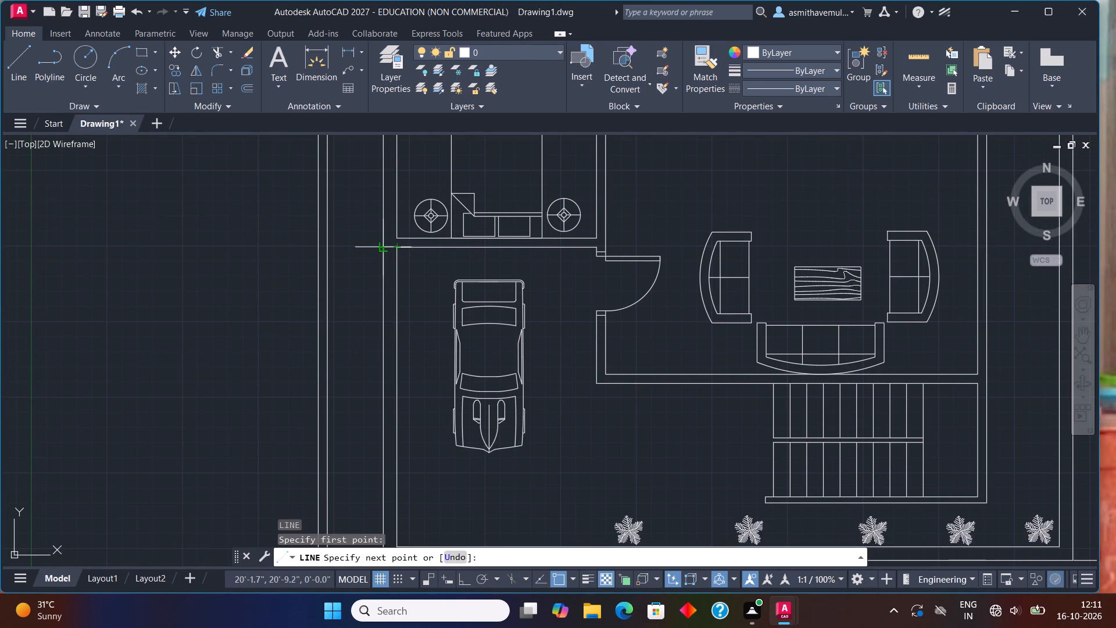
click(387, 246)
key(Escape)
scroll(374, 308, down, 1)
middle_drag(402, 373, 391, 351)
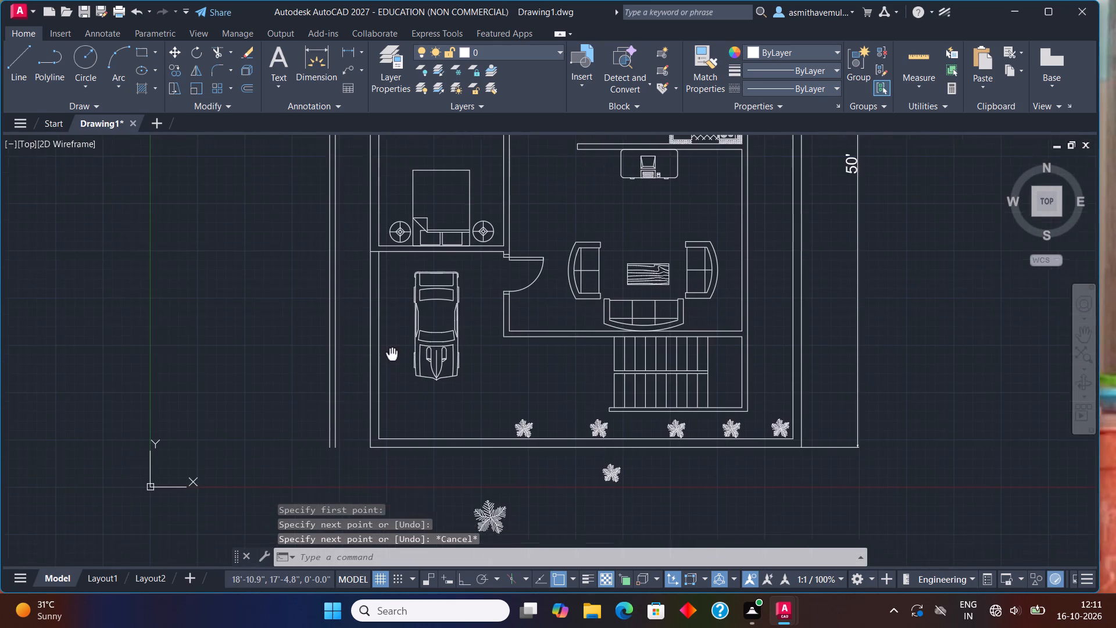
Extend both lines of the south boundary wall west to the outer line of the new west pair.
middle_drag(391, 351, 377, 279)
scroll(375, 342, up, 1)
text(EX)
key(t)
key(e)
text(ND)
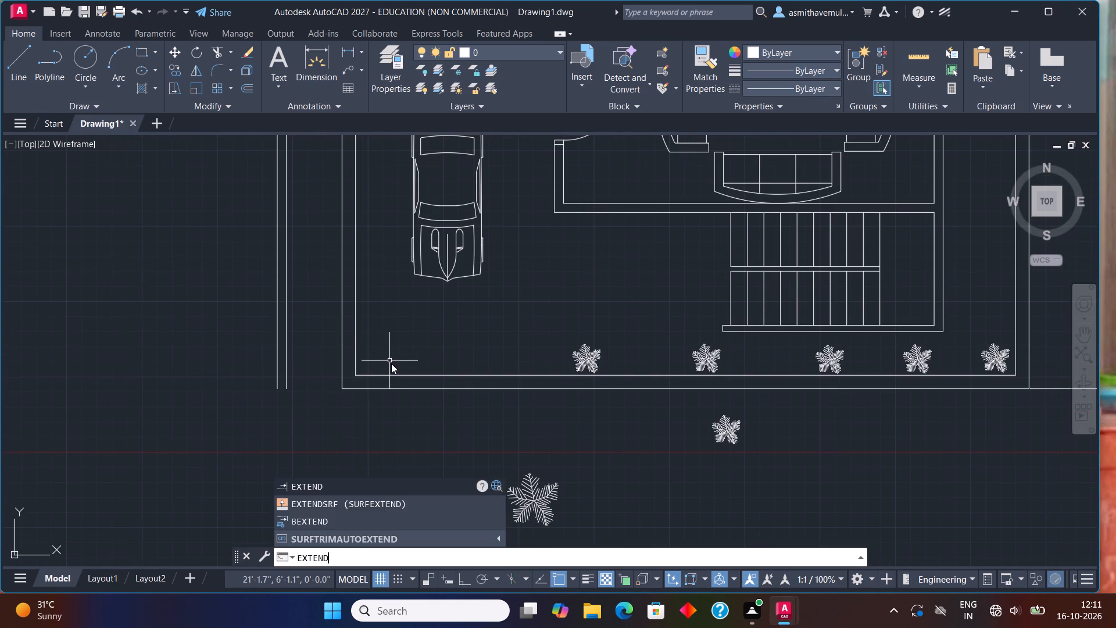
key(Return)
click(383, 387)
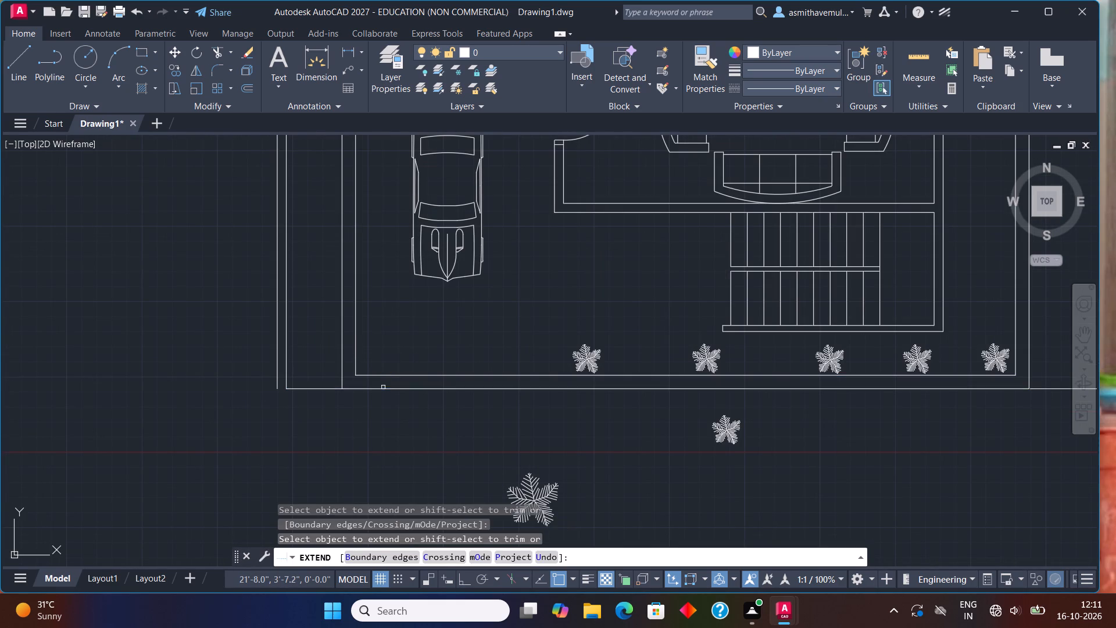
click(334, 388)
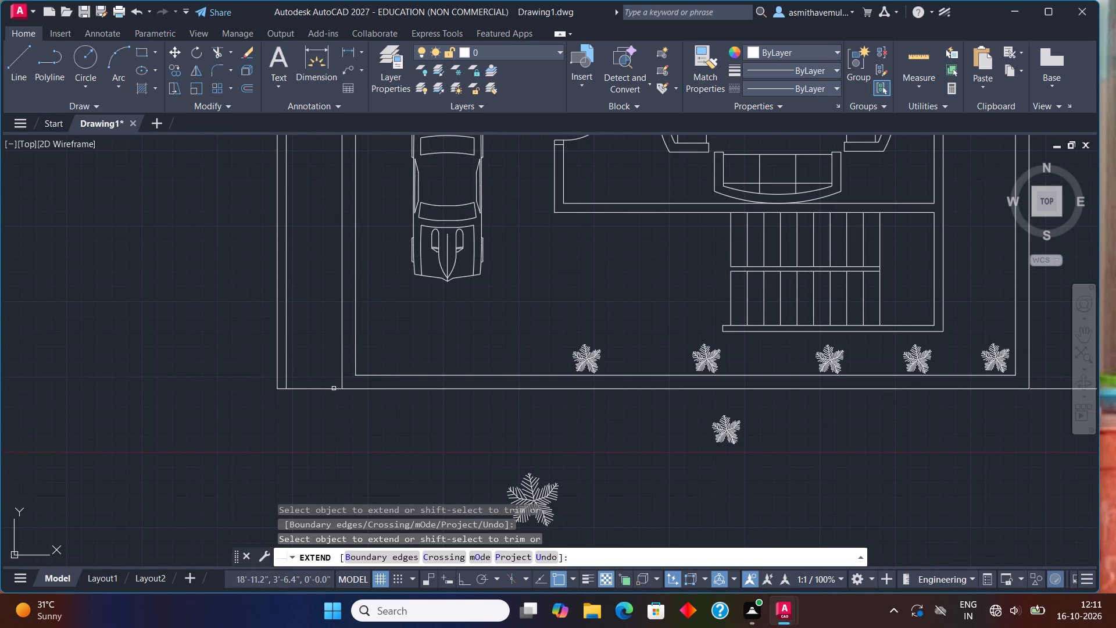
click(363, 376)
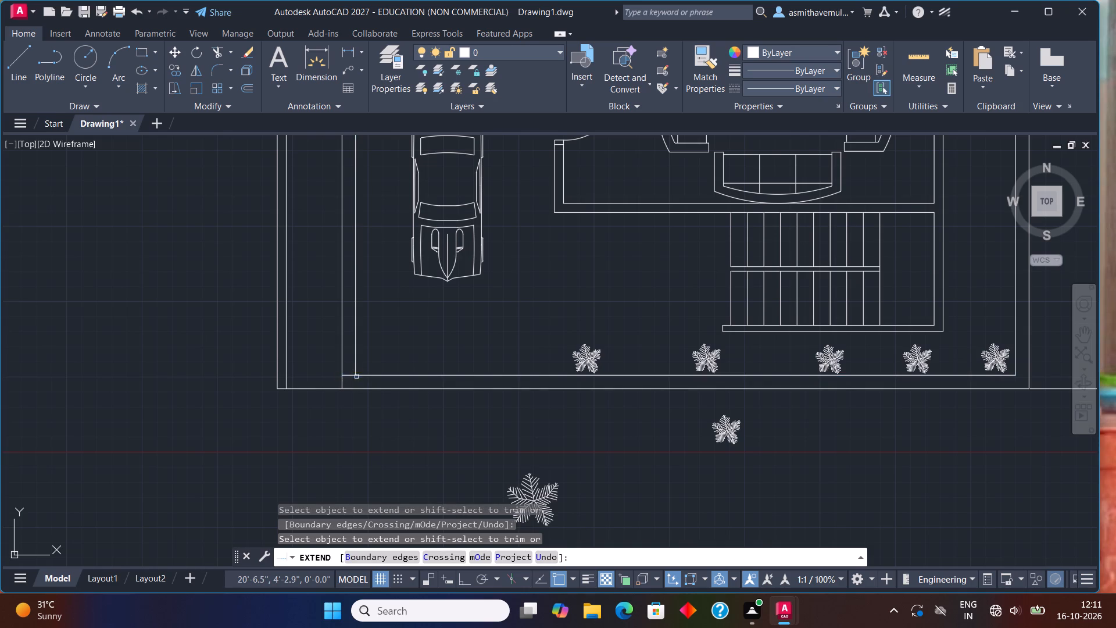
click(348, 375)
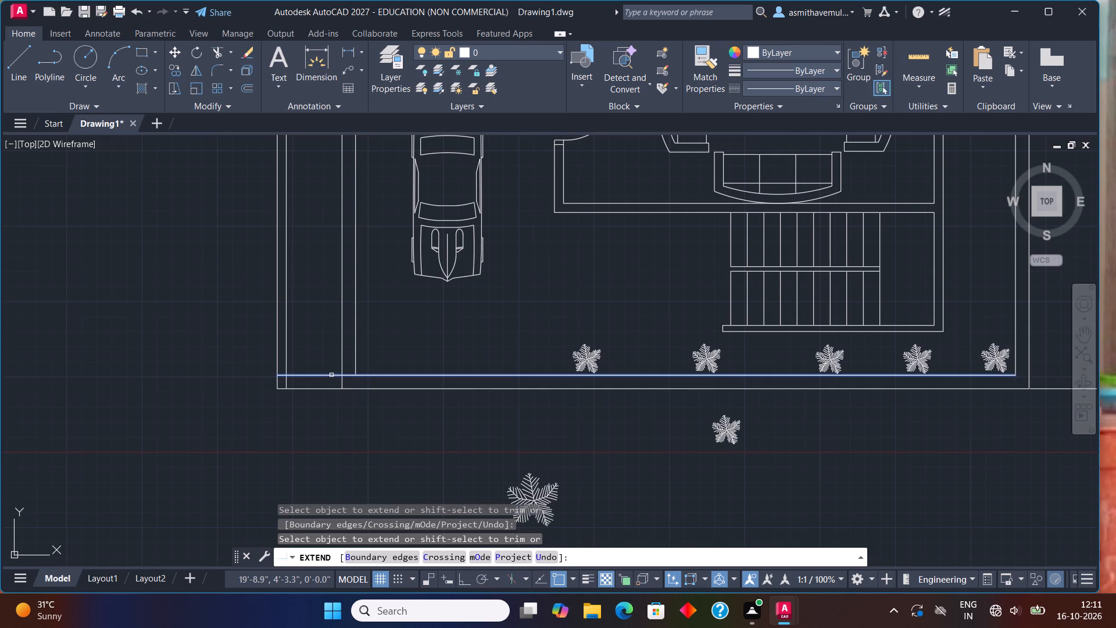
click(330, 376)
key(Escape)
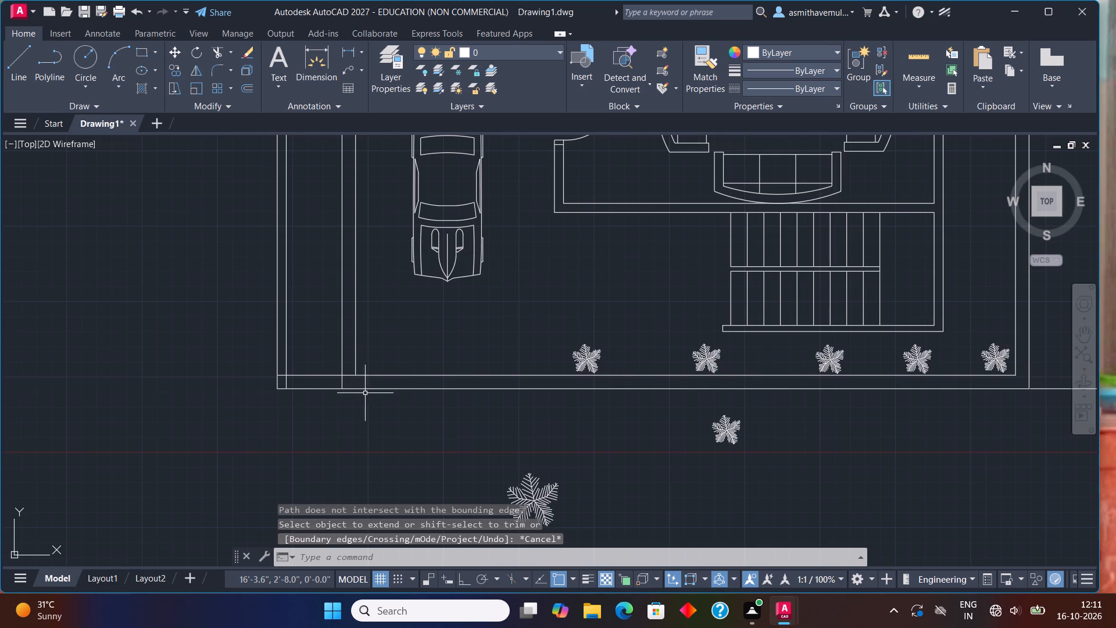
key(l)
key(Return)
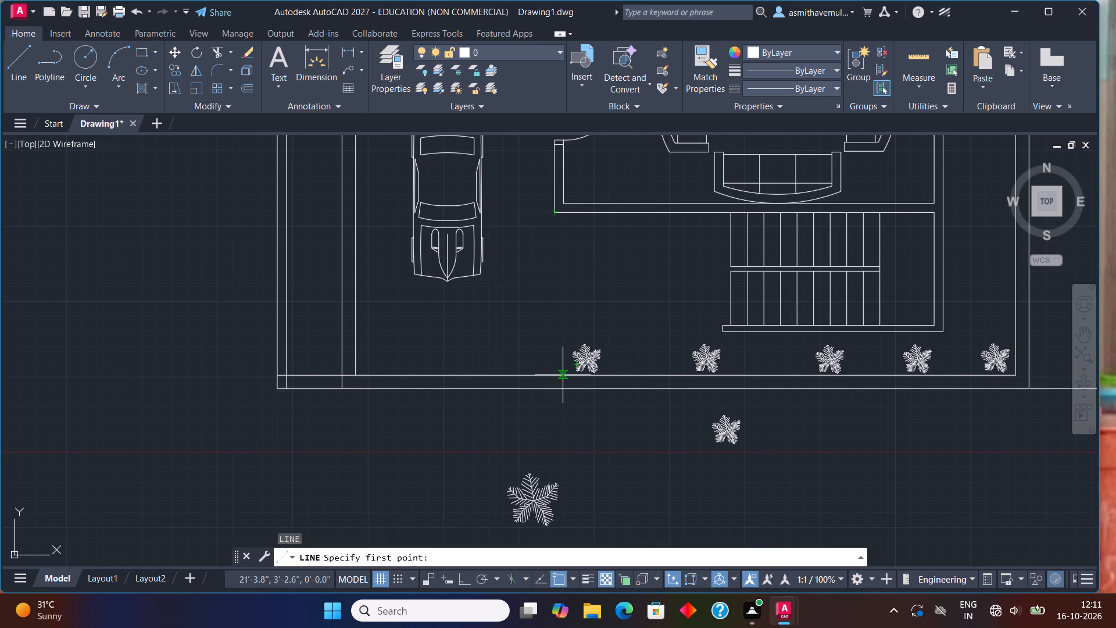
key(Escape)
Extend the living room's outer west wall line and the parking area's inner west boundary line south to the outer south boundary line.
key(e)
text(XT)
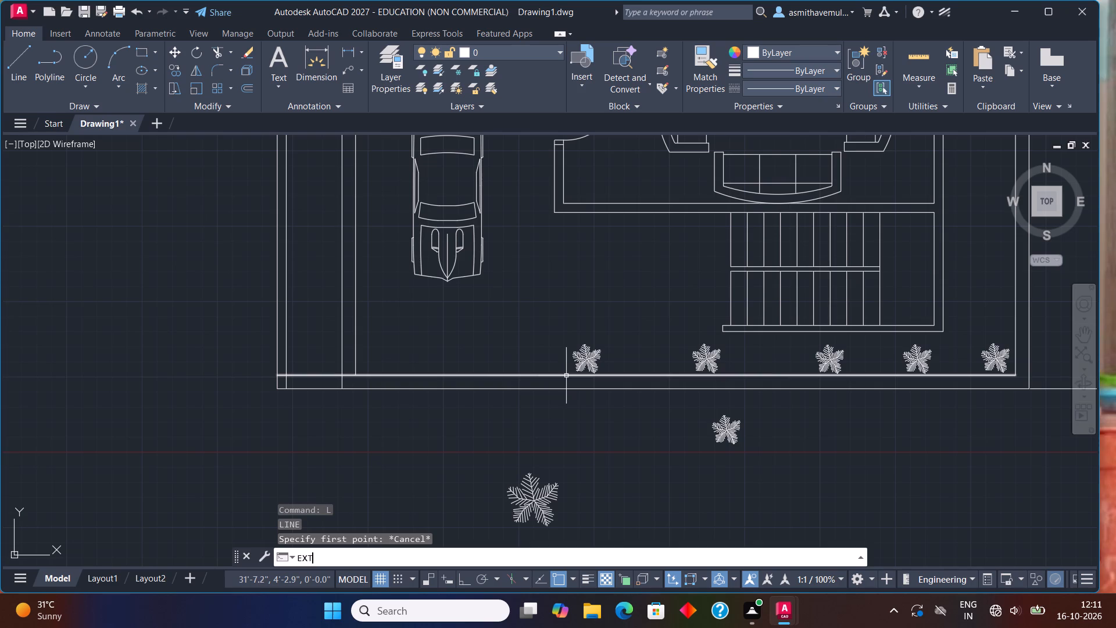
text(END')
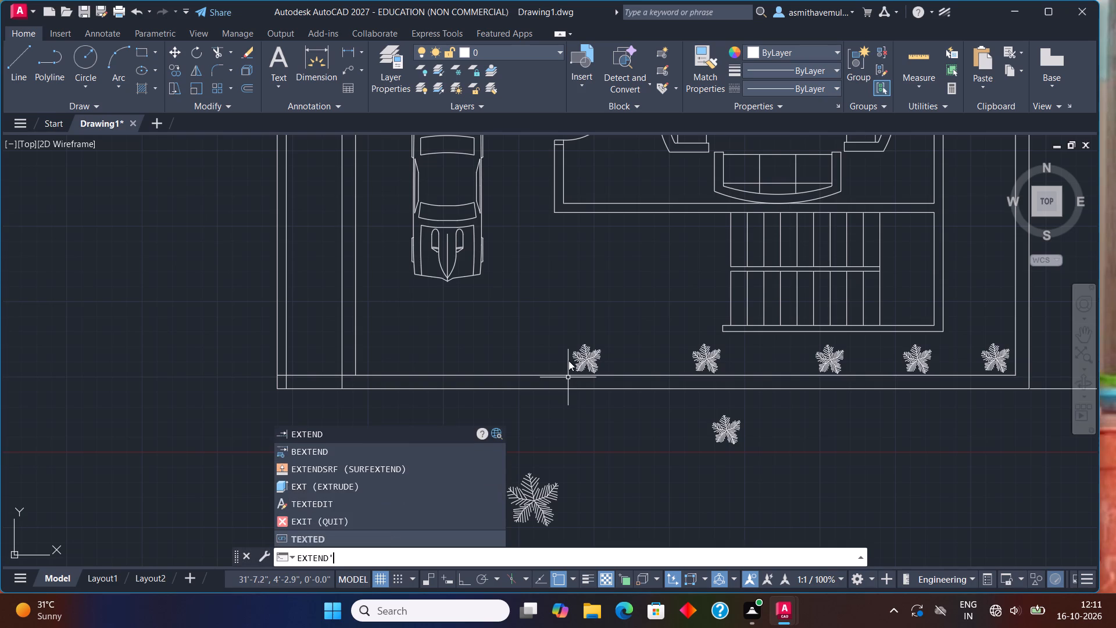
key(Return)
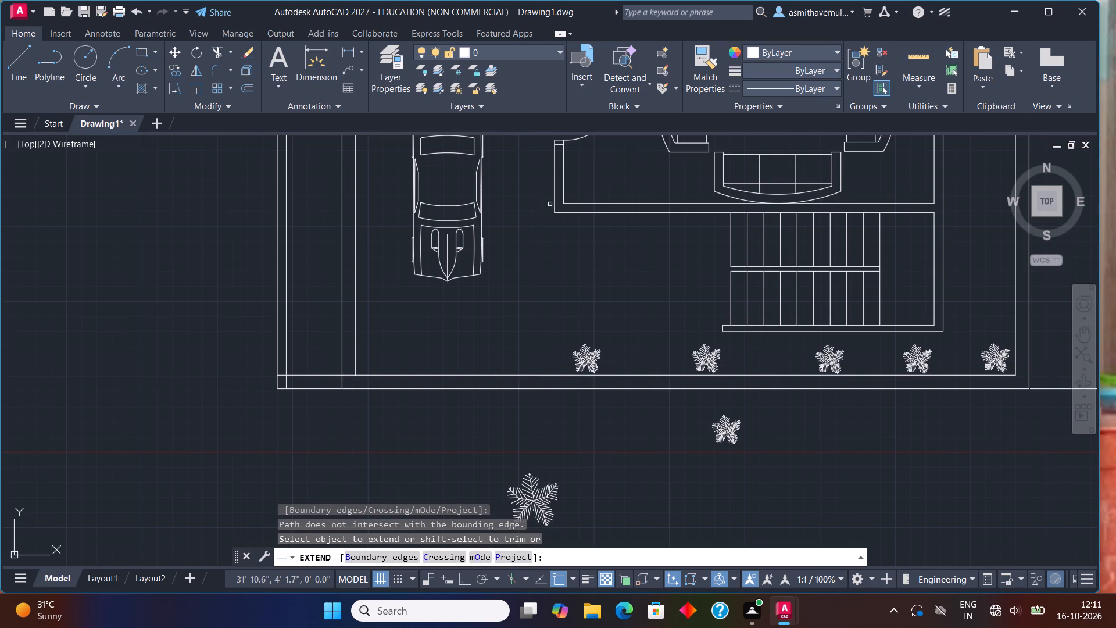
click(555, 198)
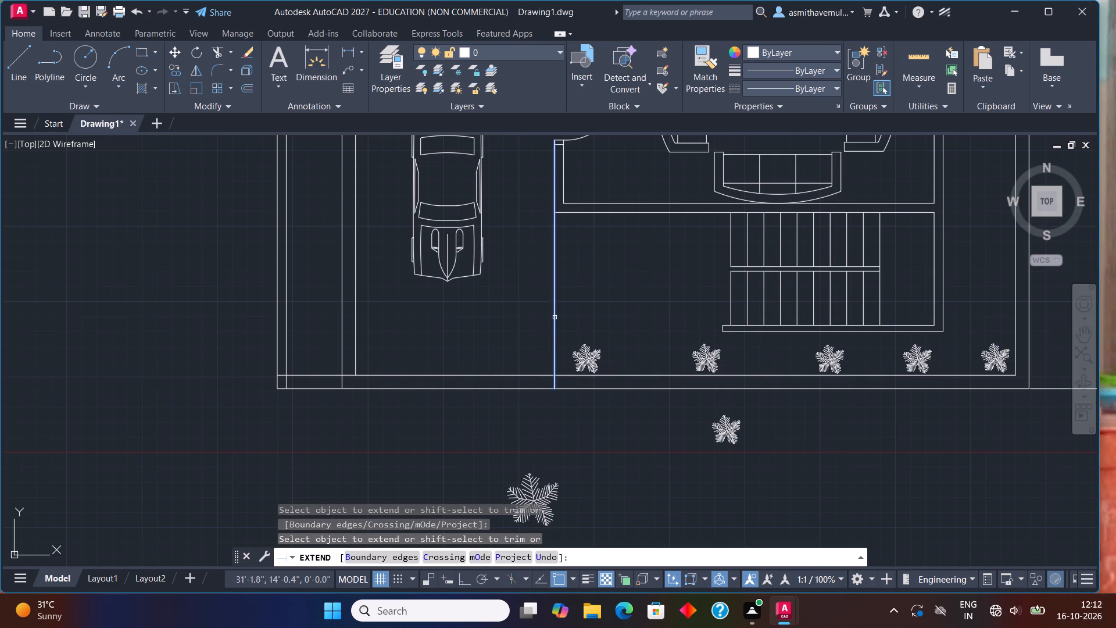
click(555, 317)
key(Escape)
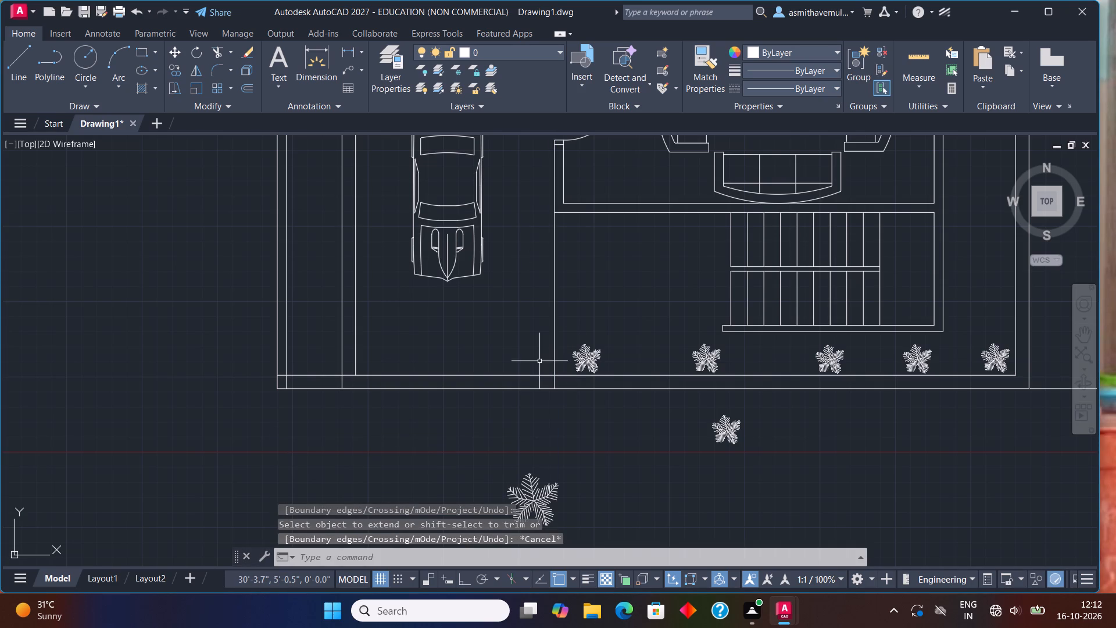
text(TR)
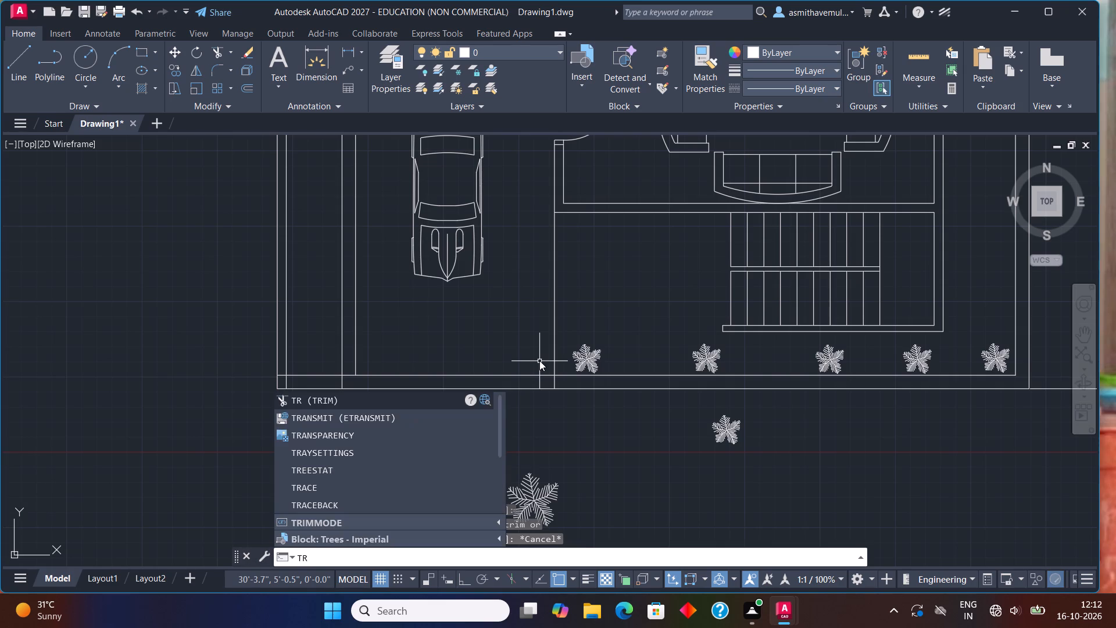
key(Escape)
key(space)
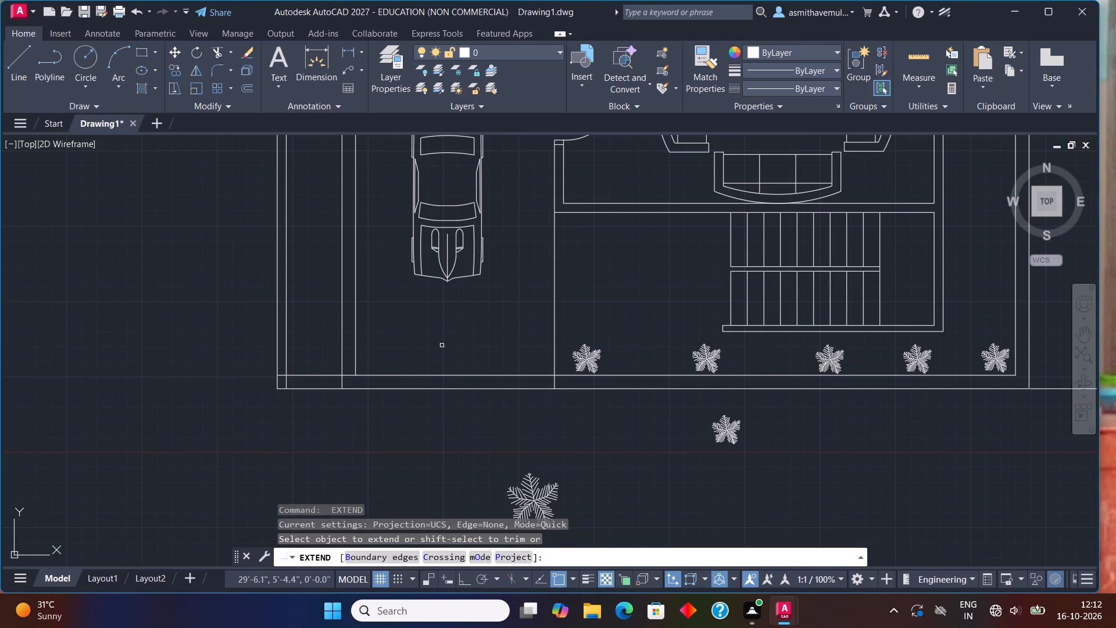
click(355, 355)
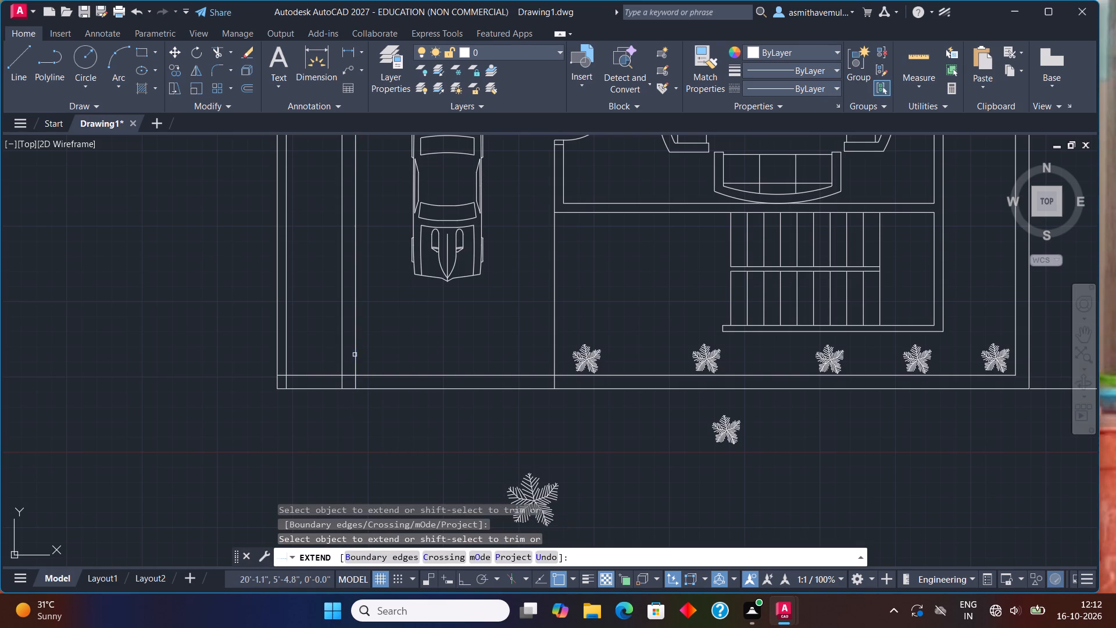
key(Escape)
Trim the south boundary wall in front of the car to open a gate gap, and trim the extended living room line above that wall.
text(TRI)
key(m)
key(Return)
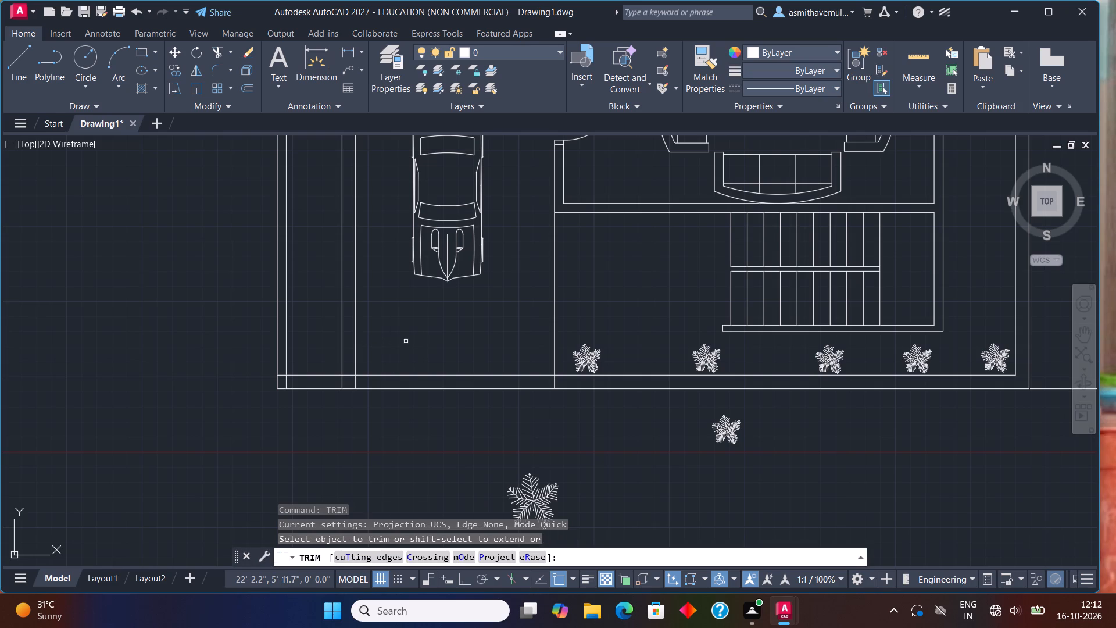
drag(406, 341, 444, 411)
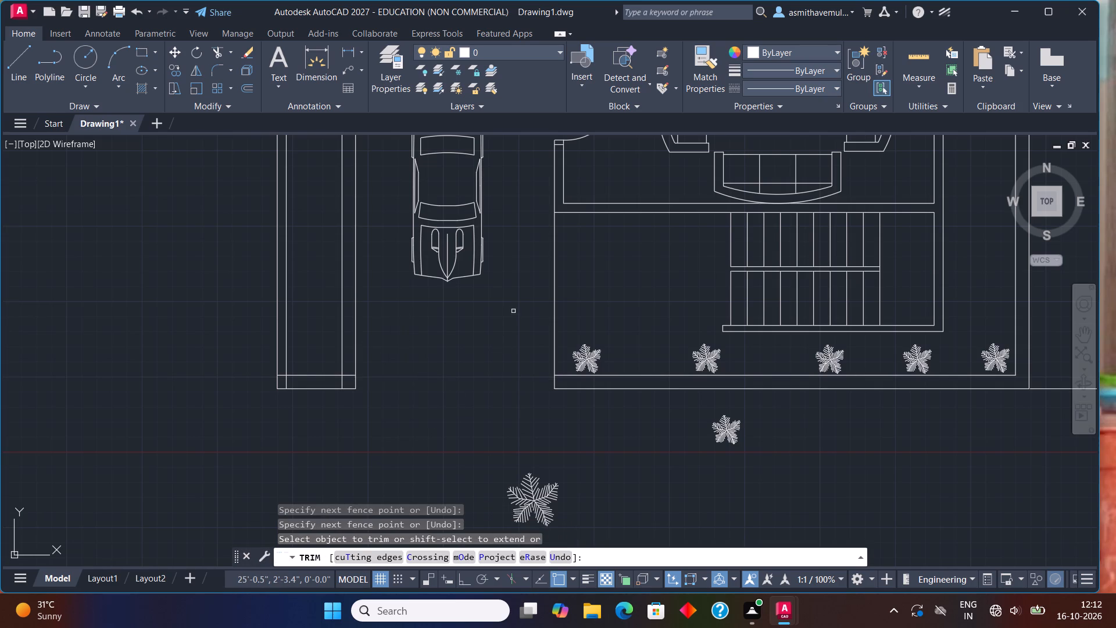
drag(527, 301, 580, 277)
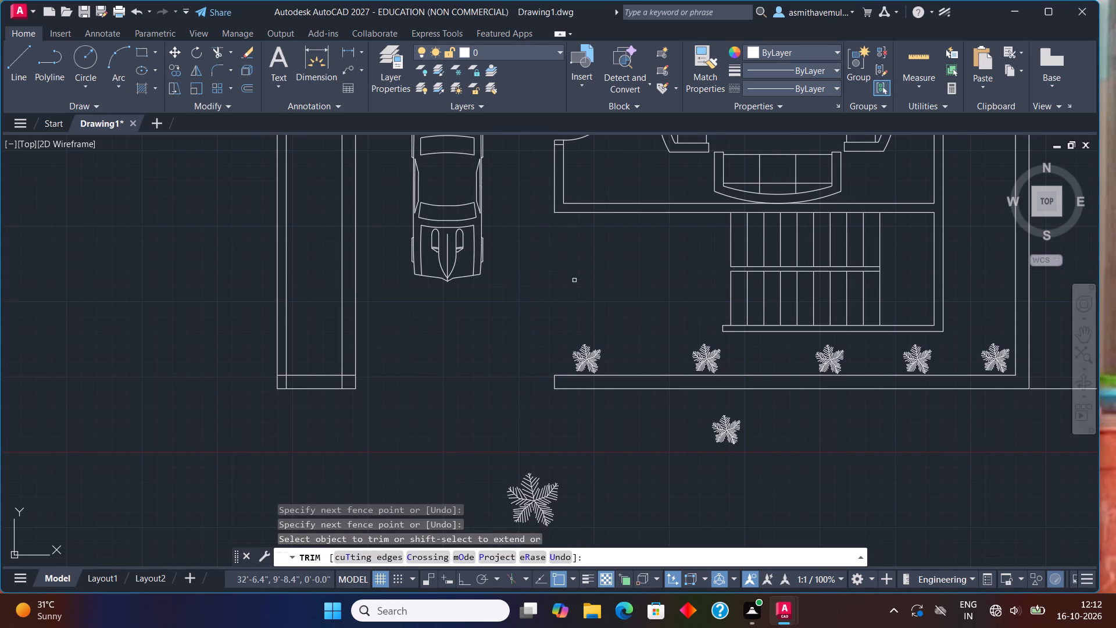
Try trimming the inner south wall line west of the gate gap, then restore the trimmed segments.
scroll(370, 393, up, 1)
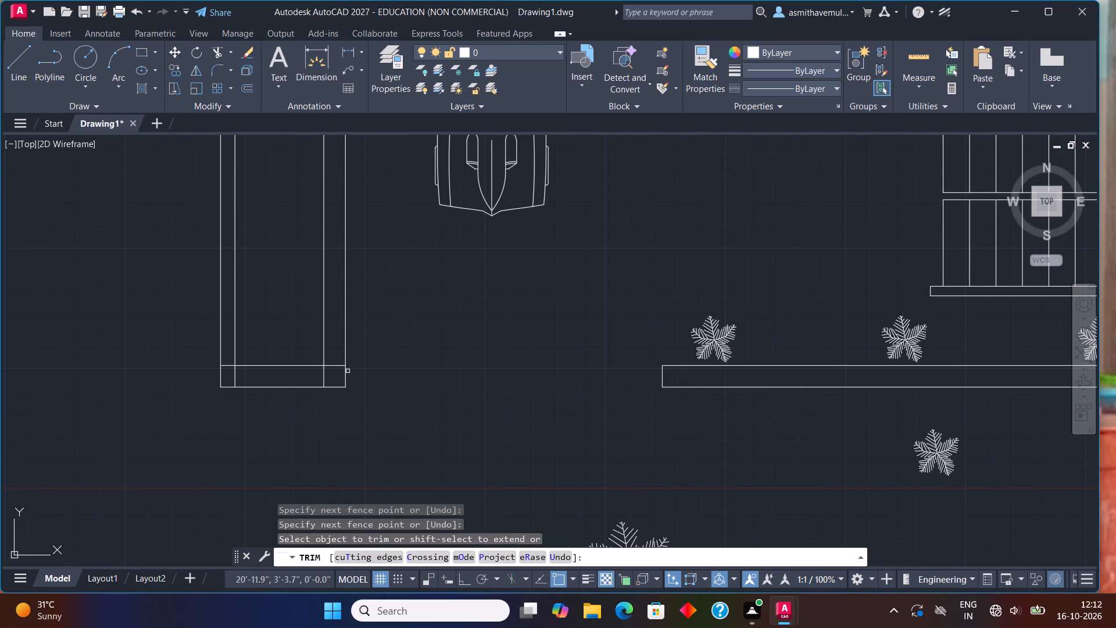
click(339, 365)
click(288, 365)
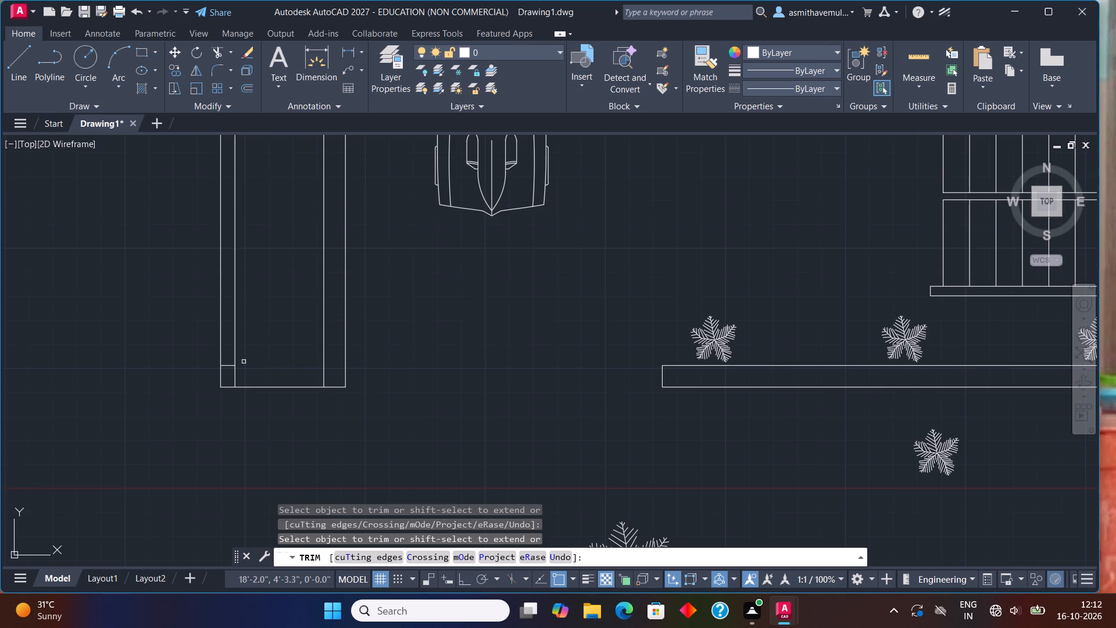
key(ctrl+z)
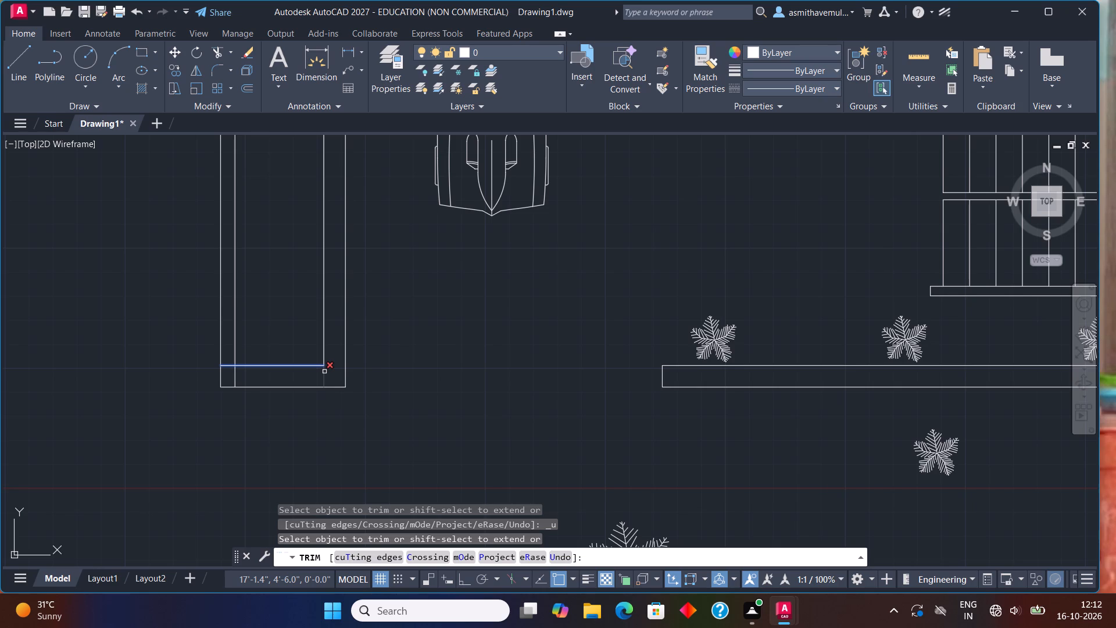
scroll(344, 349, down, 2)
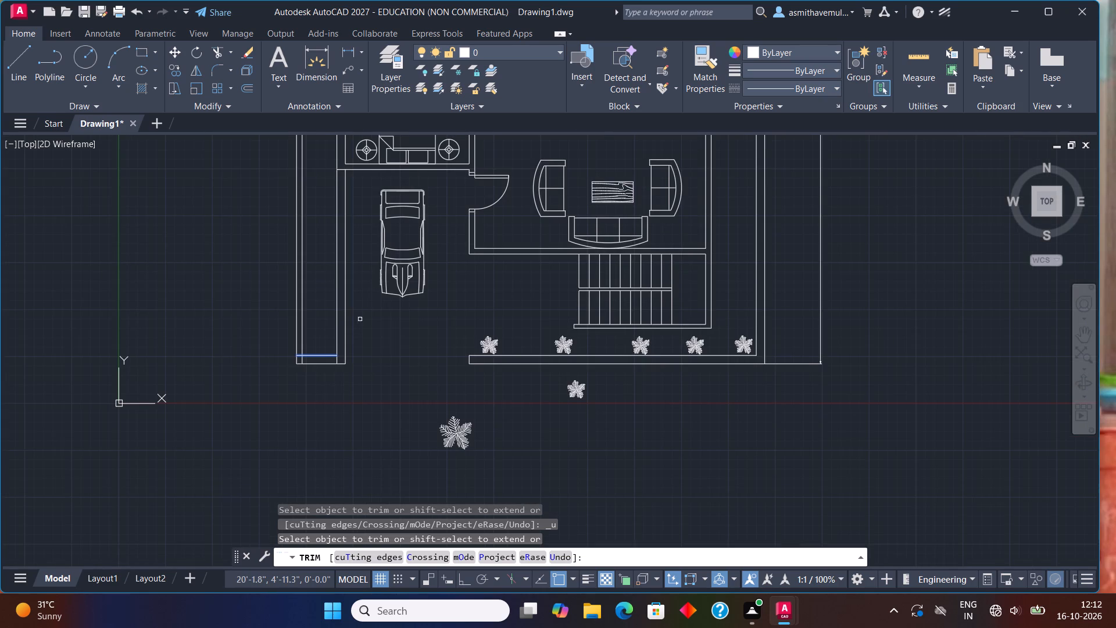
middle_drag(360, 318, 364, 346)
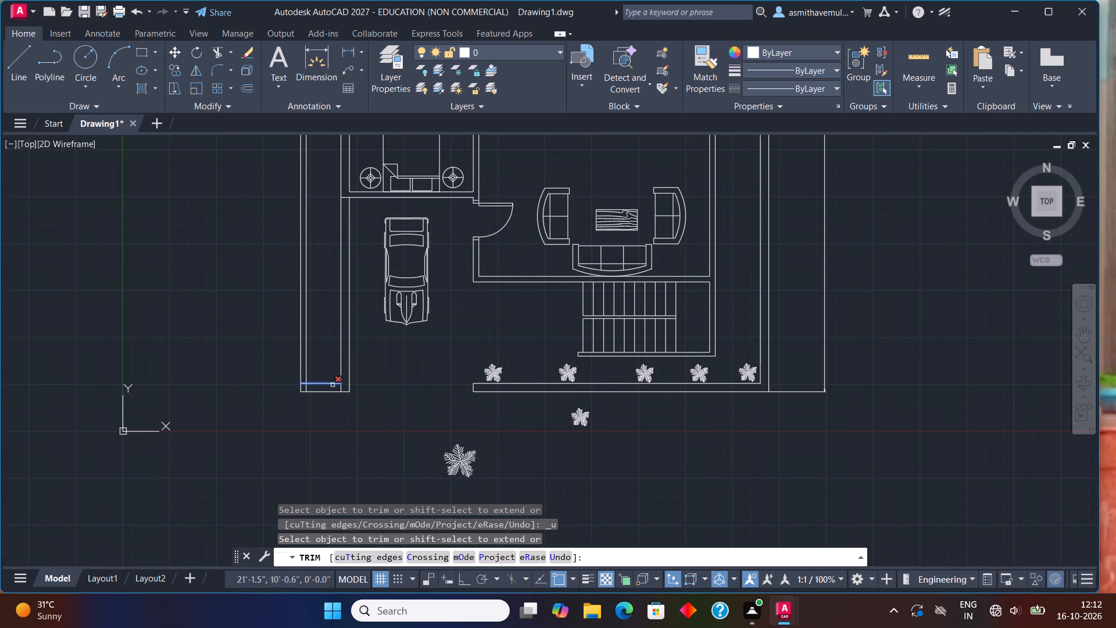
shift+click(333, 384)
Trim the old west boundary lines beside the parking area and the overlapping line pieces at the new southwest wall corner.
drag(373, 338, 362, 338)
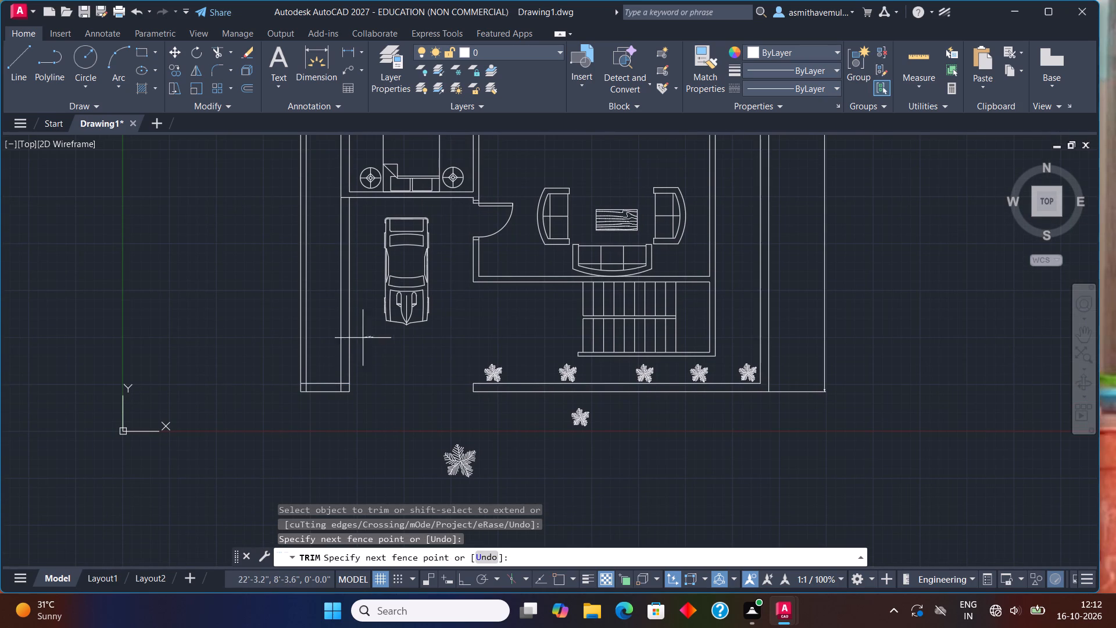
drag(362, 338, 323, 358)
scroll(323, 390, up, 2)
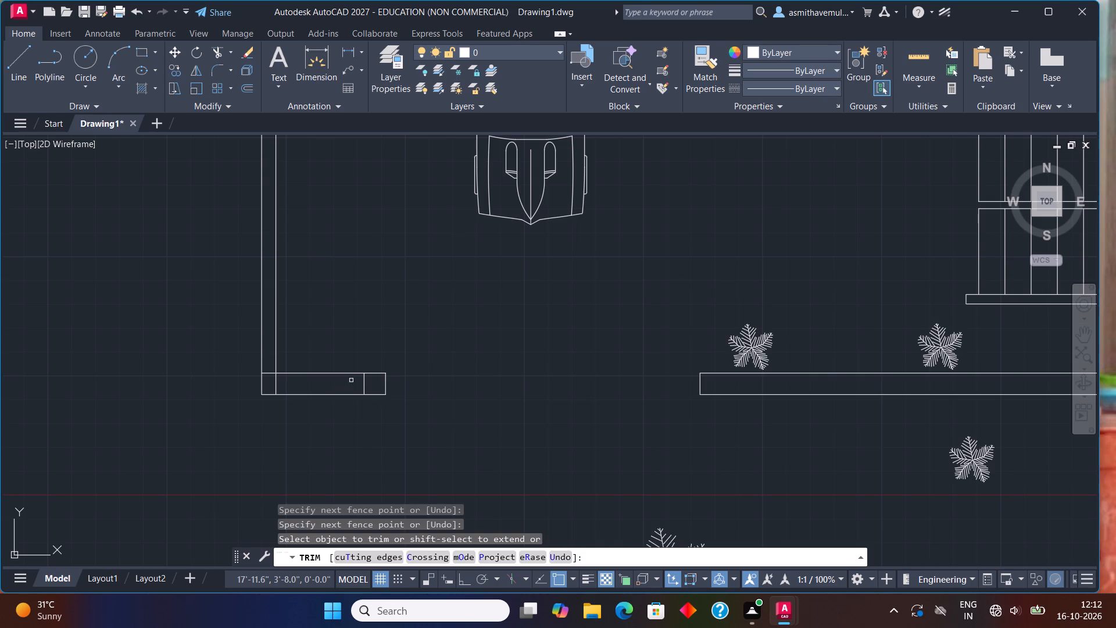
drag(359, 379, 370, 379)
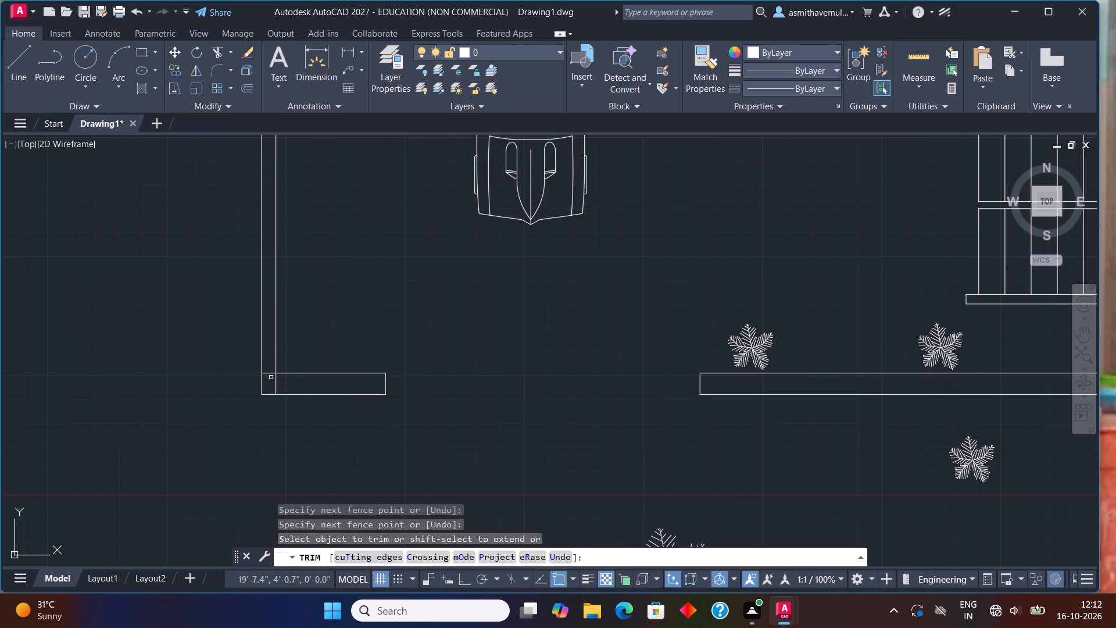
click(271, 374)
click(277, 381)
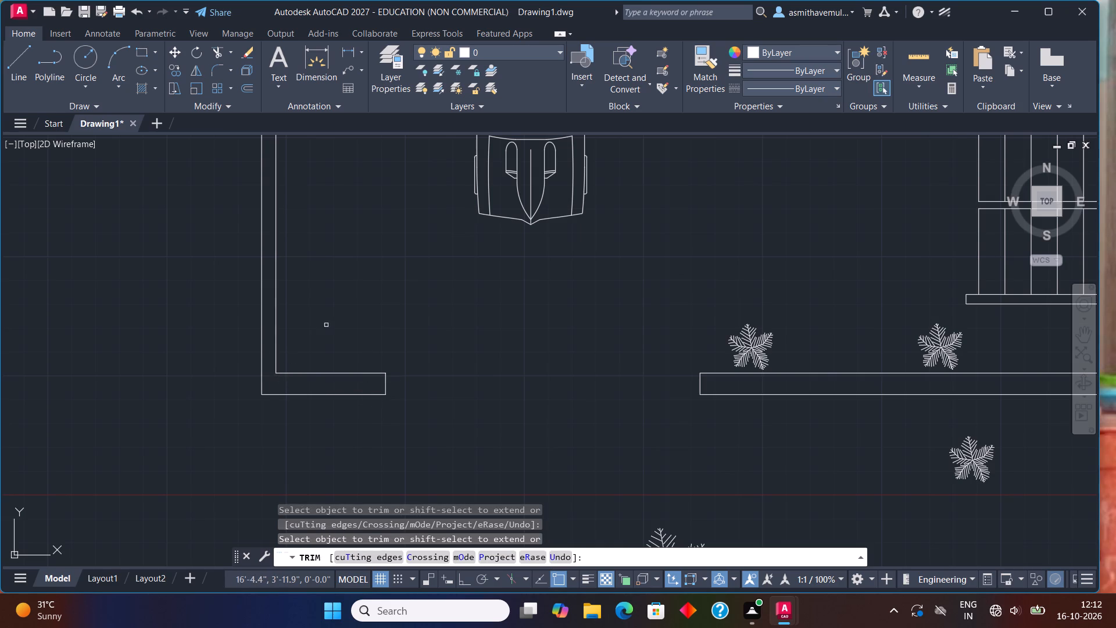
scroll(326, 325, down, 3)
middle_drag(330, 330, 306, 491)
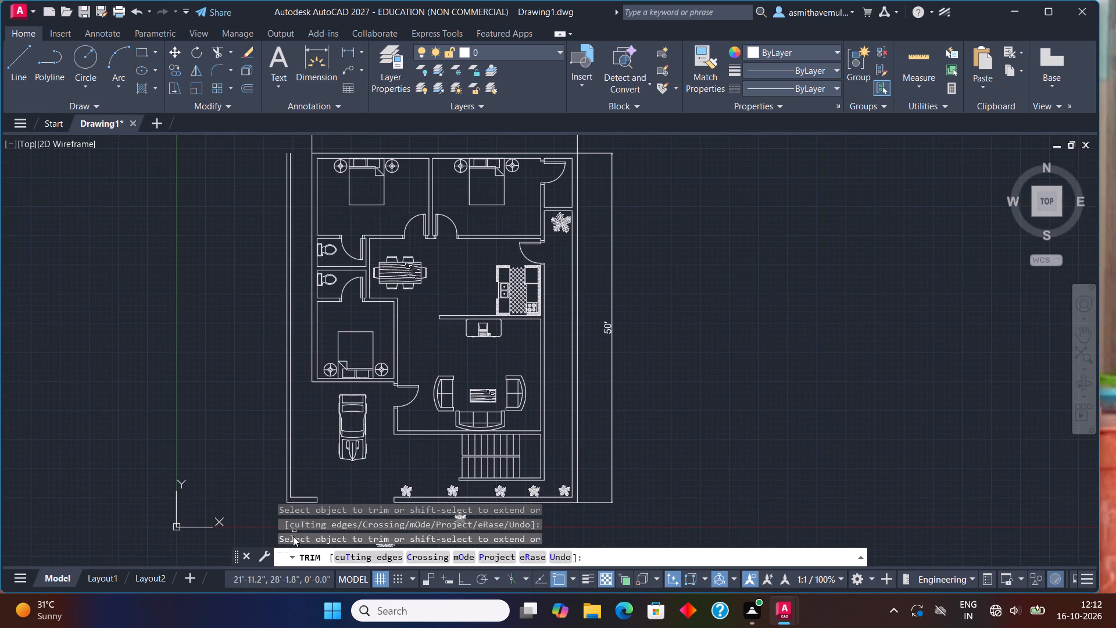
scroll(307, 391, up, 1)
middle_drag(303, 402, 303, 401)
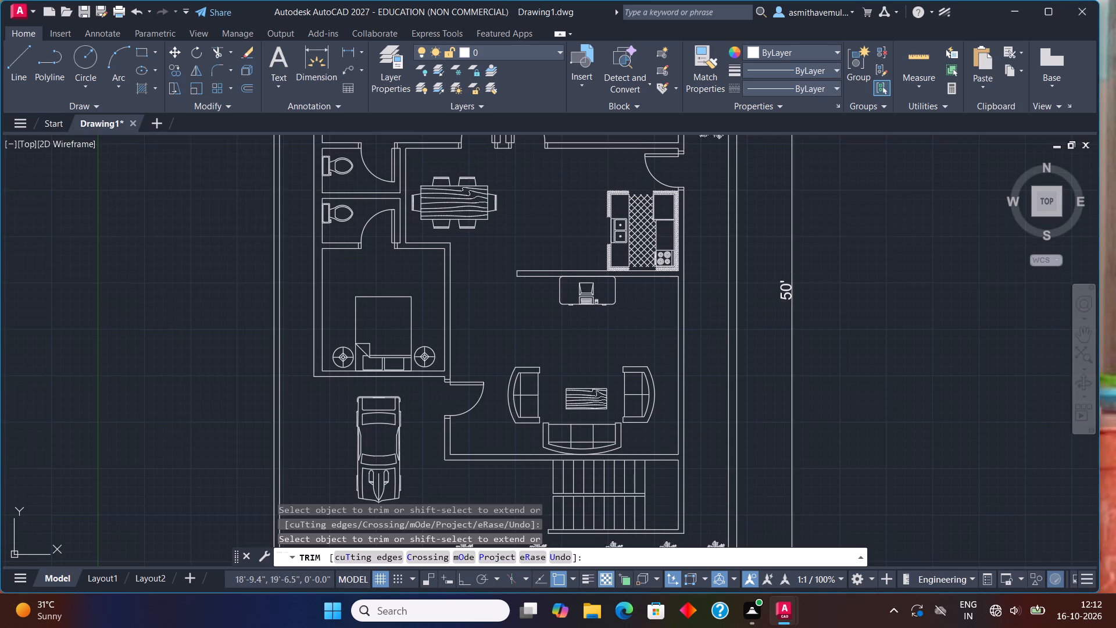
middle_drag(303, 401, 312, 356)
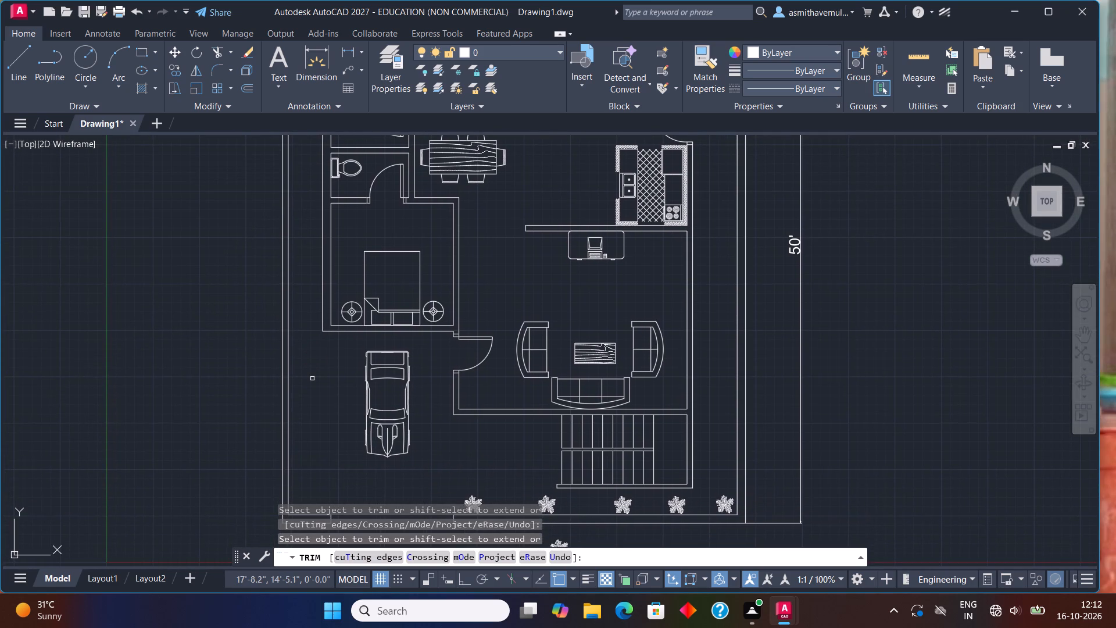
key(Escape)
Delete the outermost line of the new west boundary wall.
middle_drag(313, 395, 334, 332)
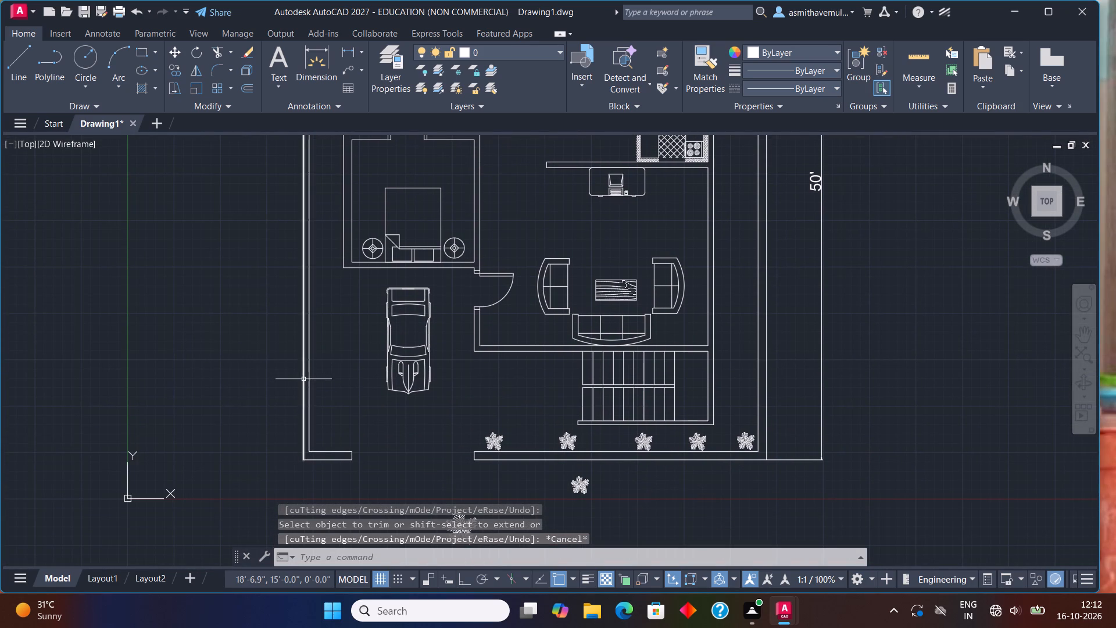
click(305, 380)
key(Delete)
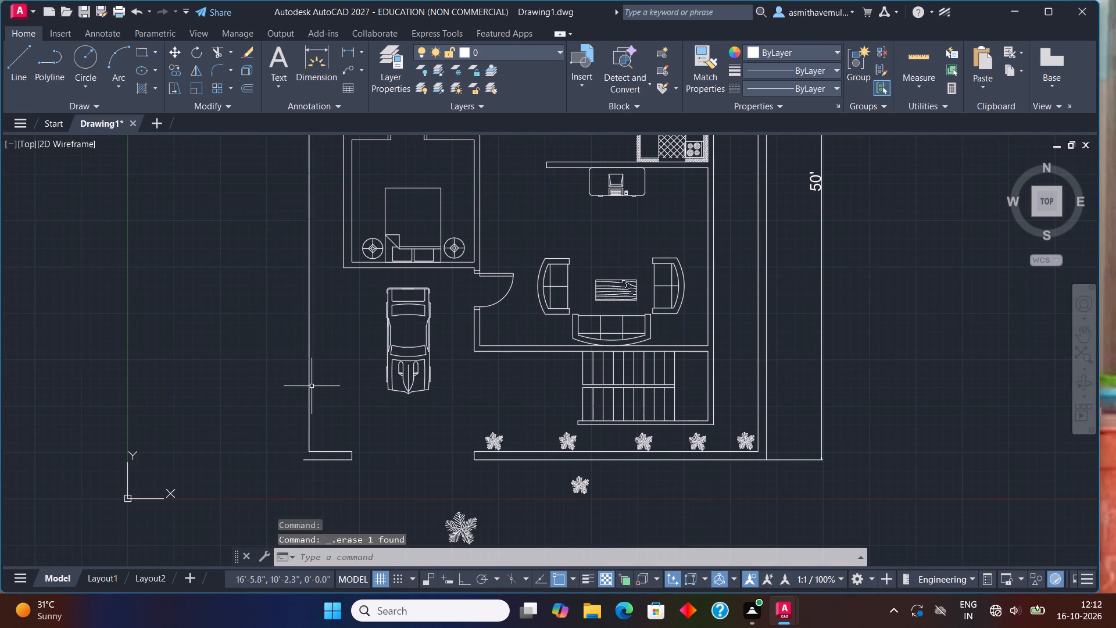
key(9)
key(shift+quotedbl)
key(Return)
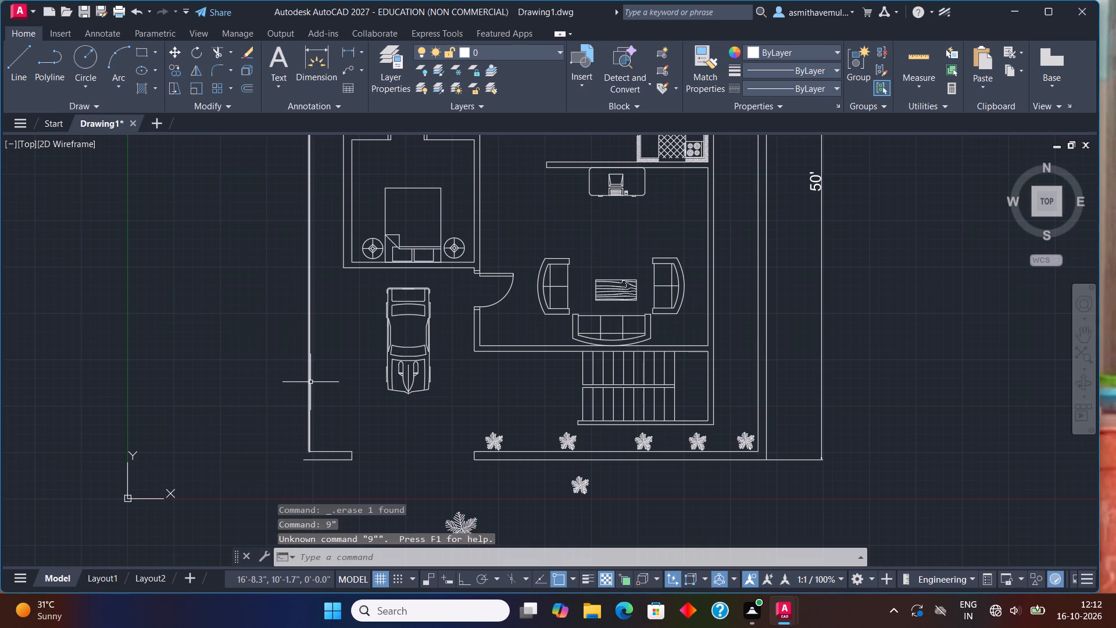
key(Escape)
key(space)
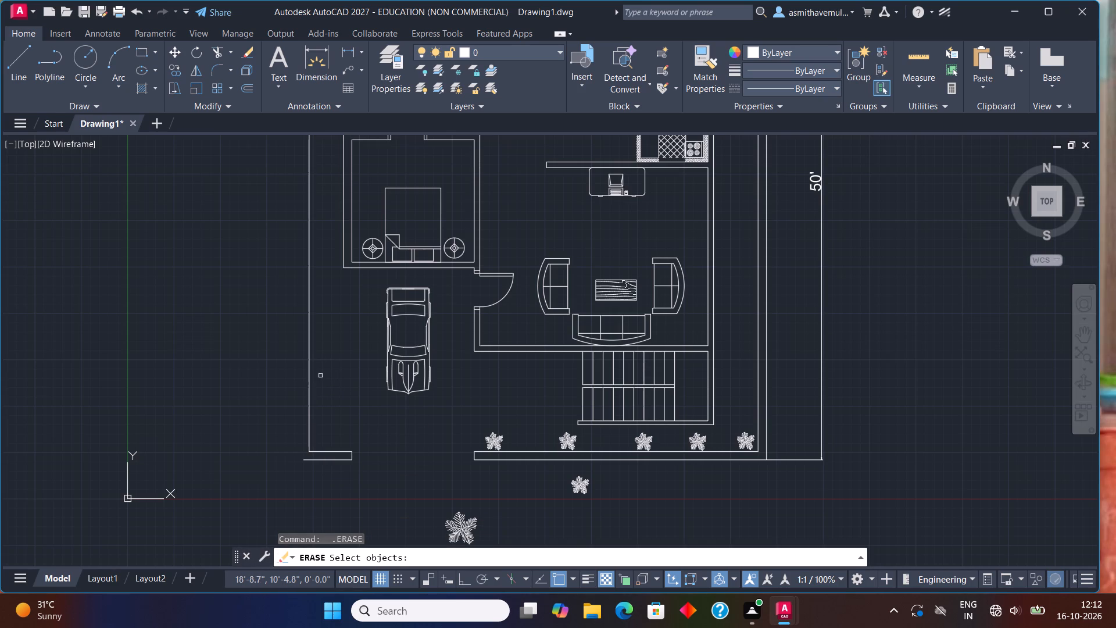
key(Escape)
Offset the remaining line of the new west boundary wall 9" outward to the west.
key(o)
key(Return)
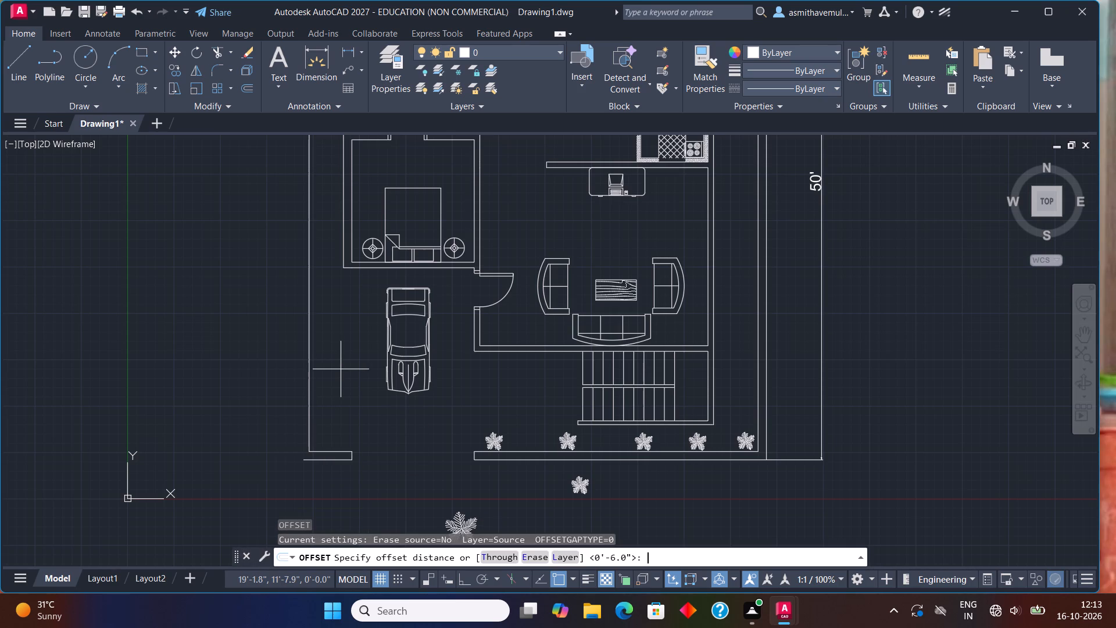
text(9")
key(Return)
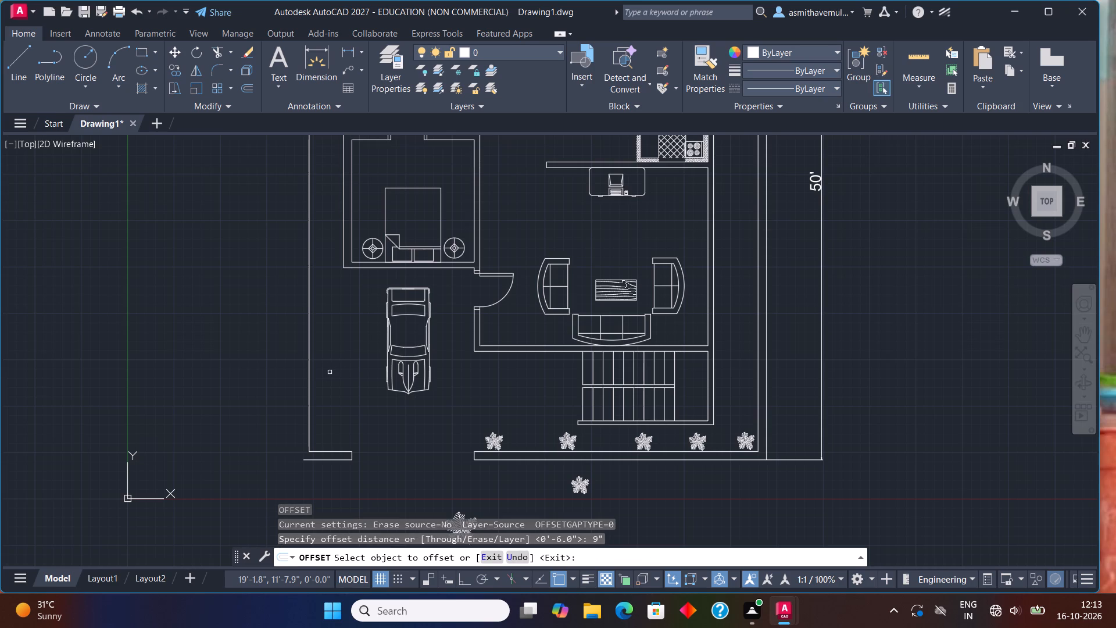
click(310, 369)
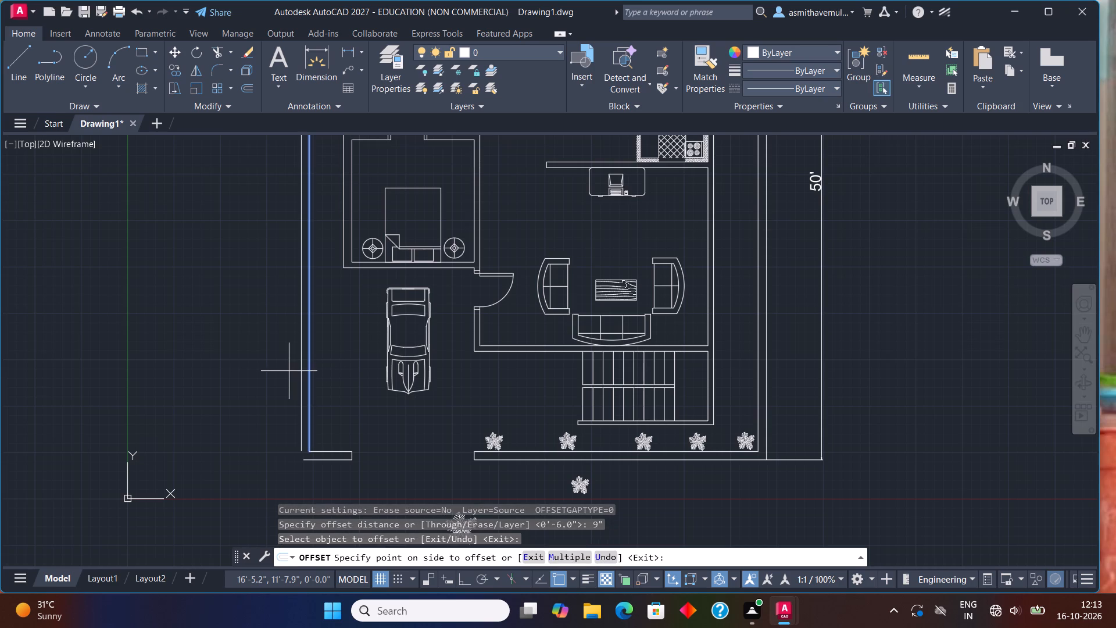
click(289, 371)
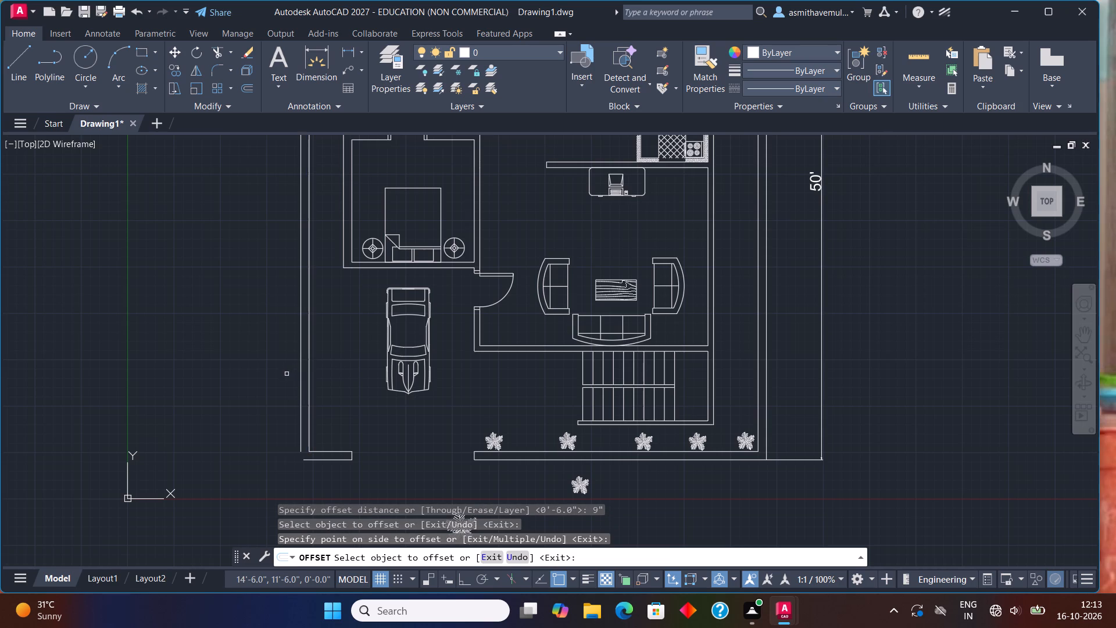
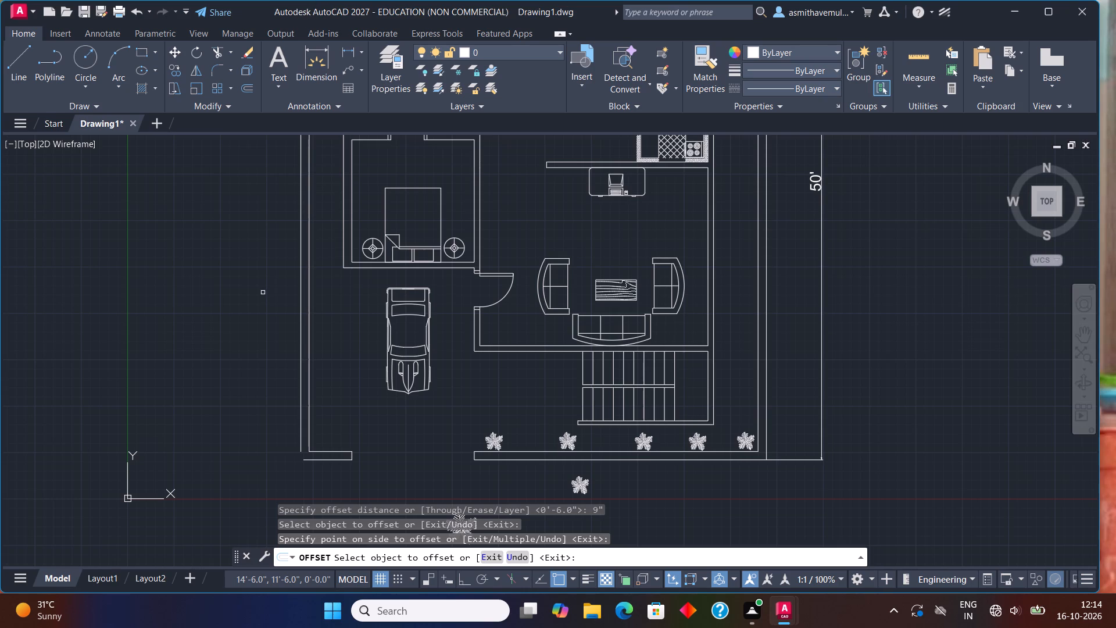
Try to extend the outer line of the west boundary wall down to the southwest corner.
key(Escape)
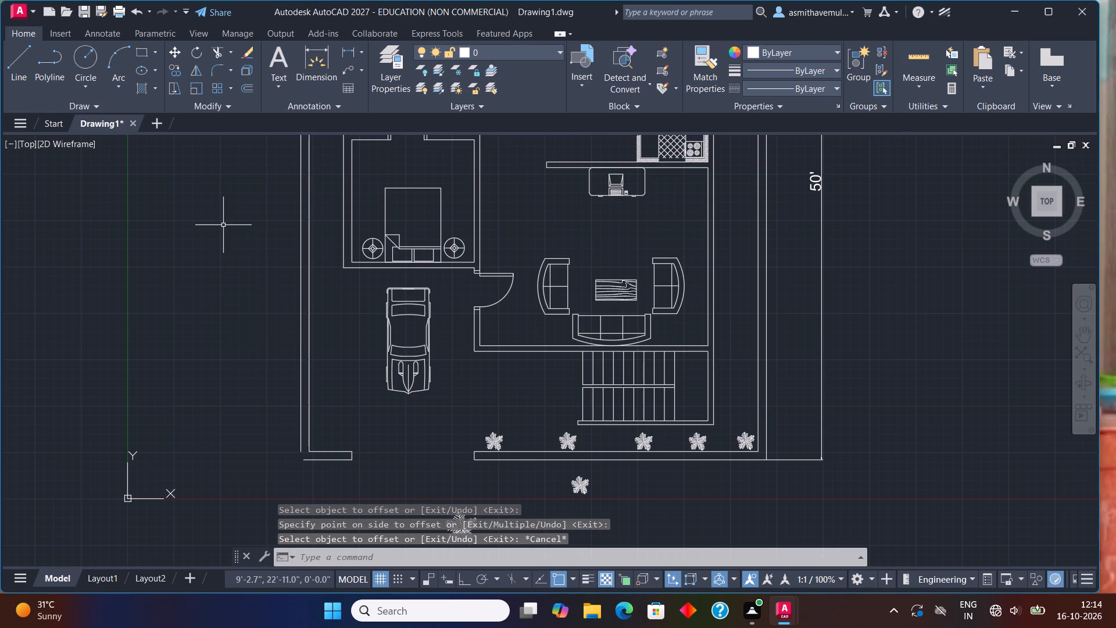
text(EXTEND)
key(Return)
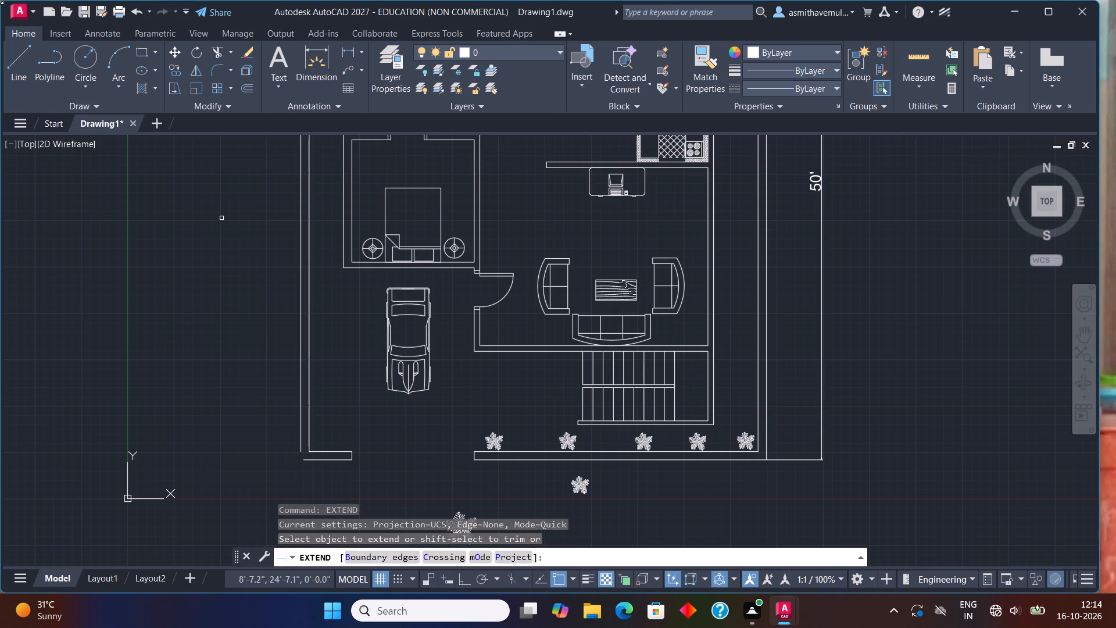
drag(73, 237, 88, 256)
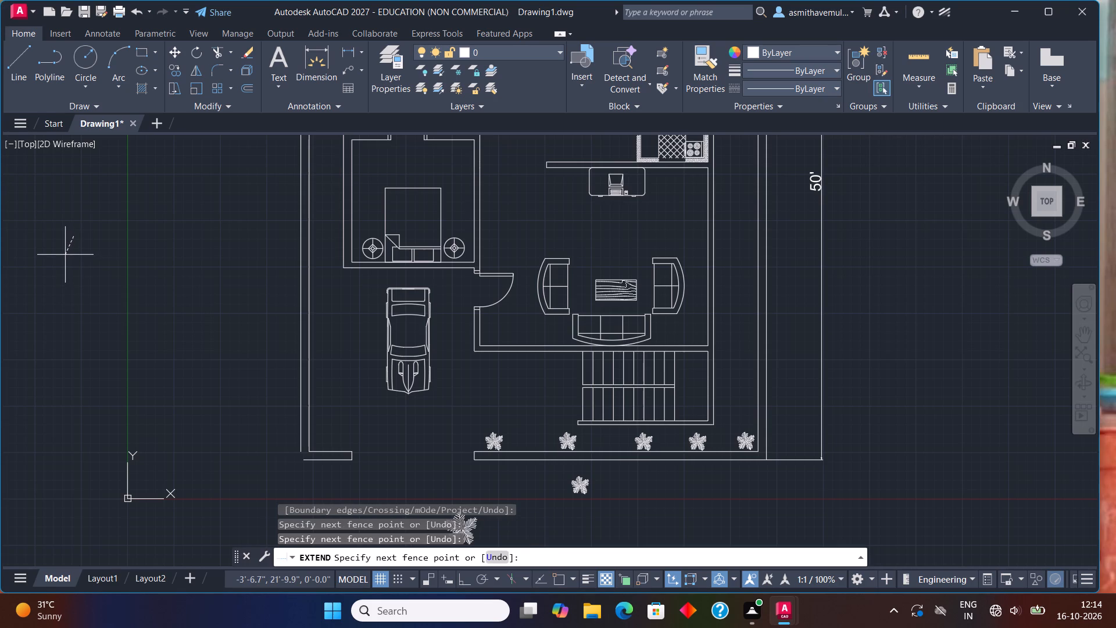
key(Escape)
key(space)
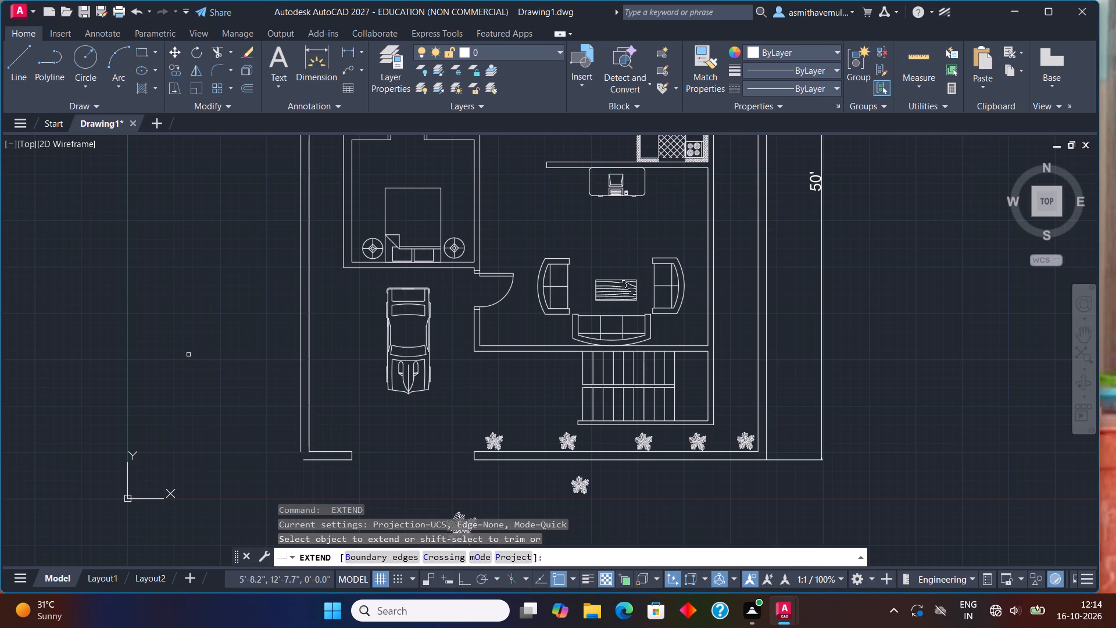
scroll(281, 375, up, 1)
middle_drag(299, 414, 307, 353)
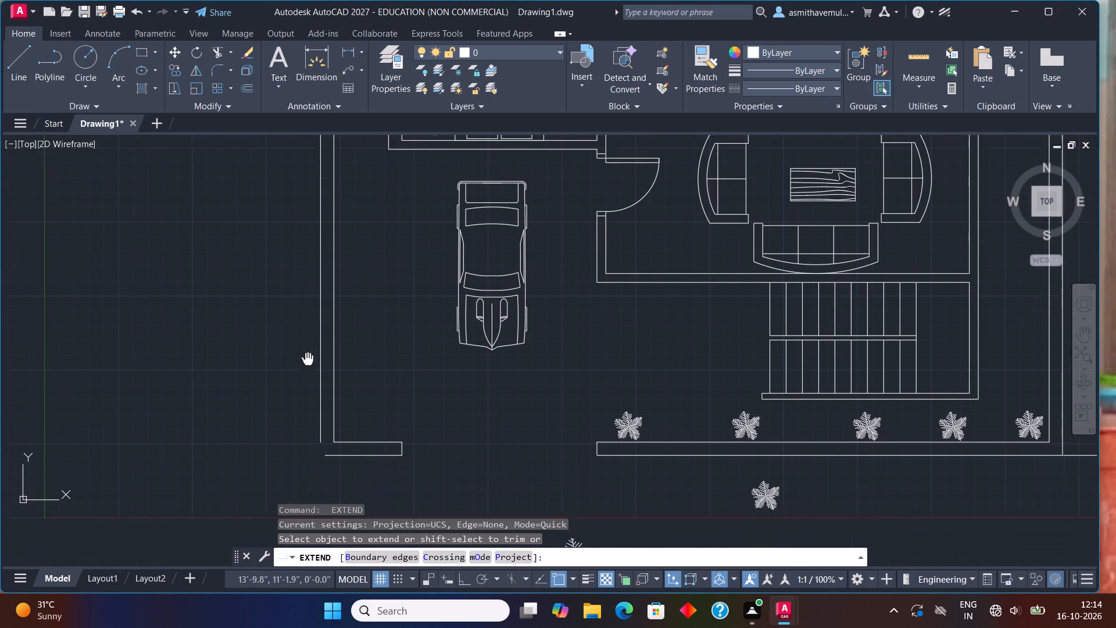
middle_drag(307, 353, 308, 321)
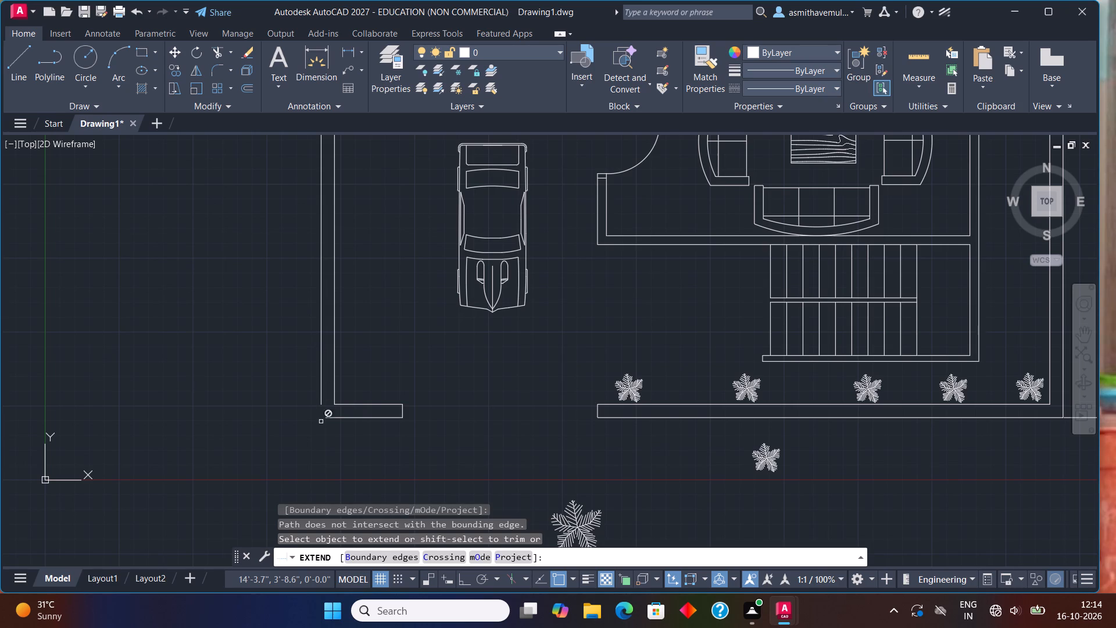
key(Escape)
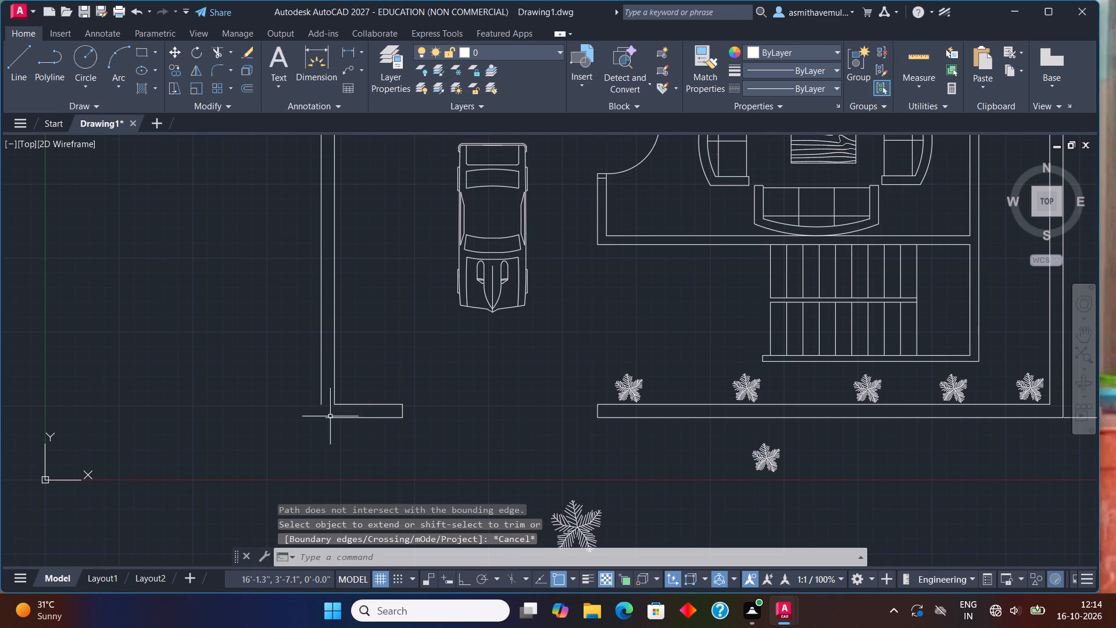
With Ortho on, draw a line about 9" straight down from the outer west wall line's lower end, closing the southwest corner gap.
scroll(316, 399, up, 1)
key(l)
key(Return)
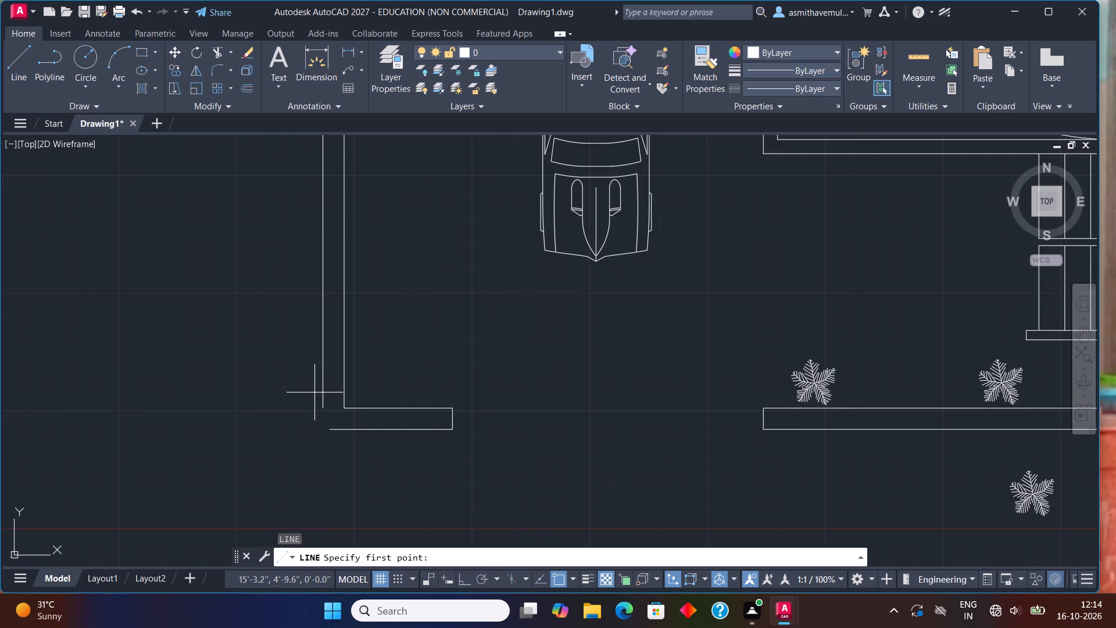
scroll(315, 391, up, 1)
click(330, 421)
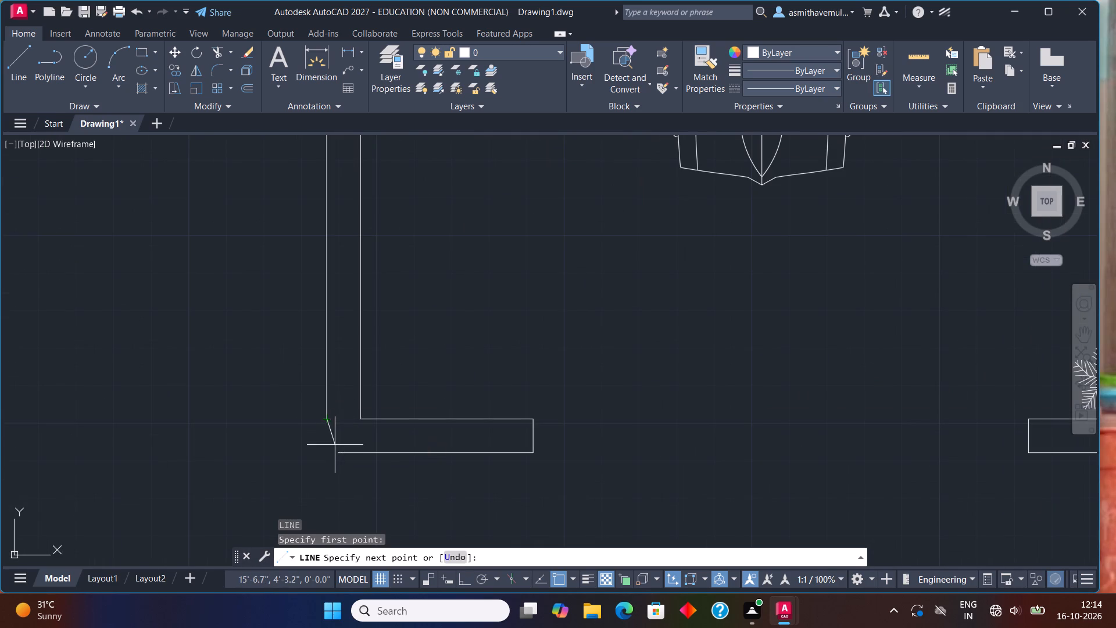
key(F8)
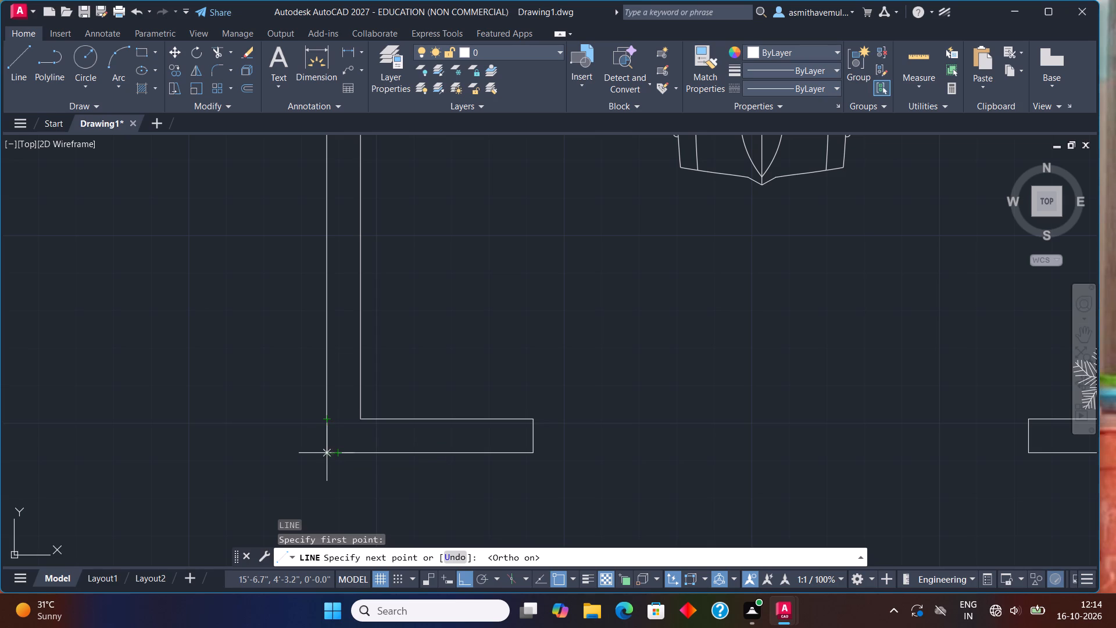
scroll(325, 454, up, 2)
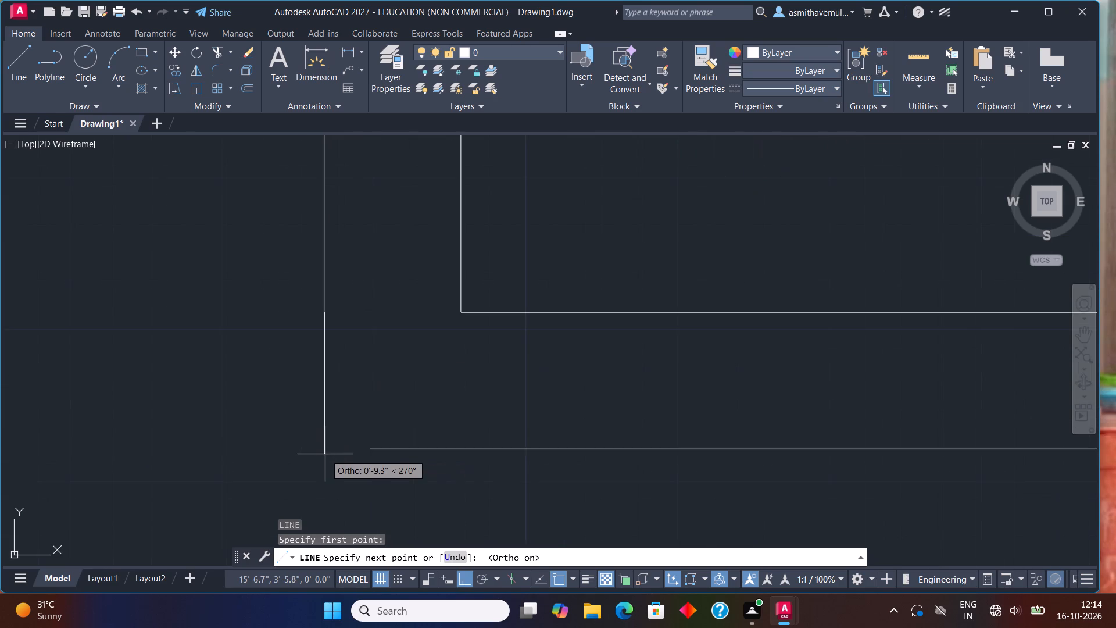
scroll(325, 453, up, 3)
middle_drag(324, 438, 272, 352)
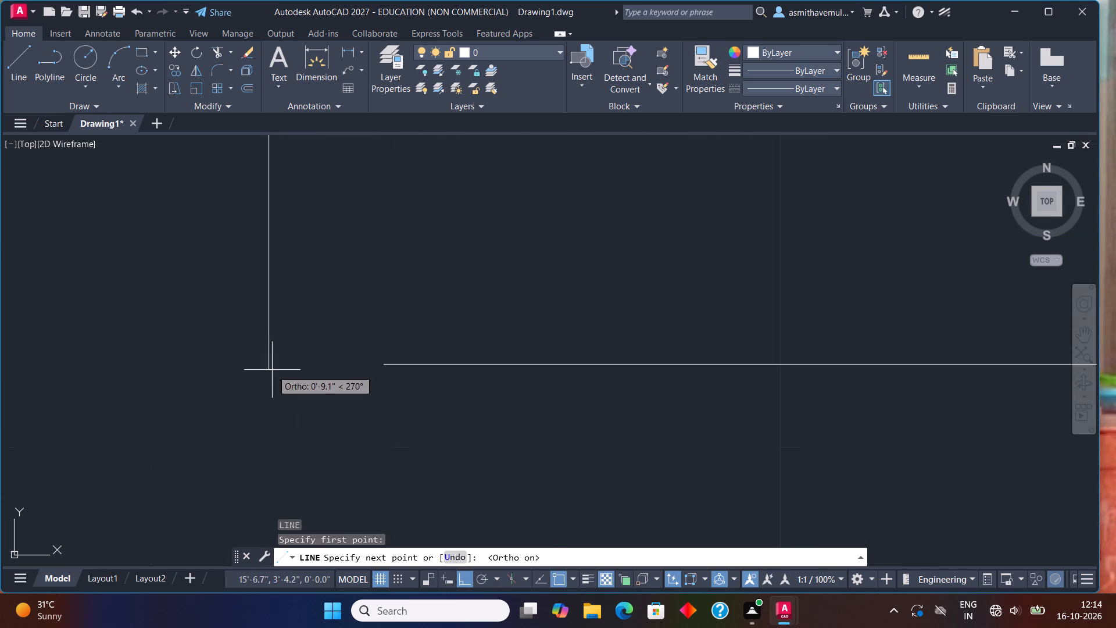
click(272, 371)
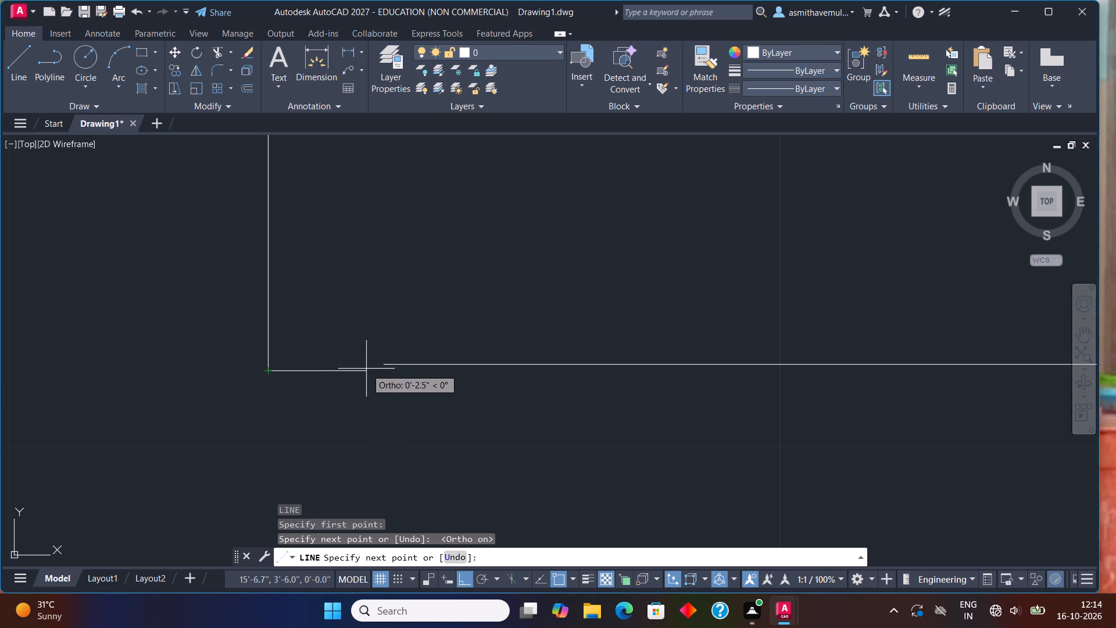
key(Escape)
Draw a horizontal line from the outer south wall line's west end to the outer west wall line.
key(l)
key(Return)
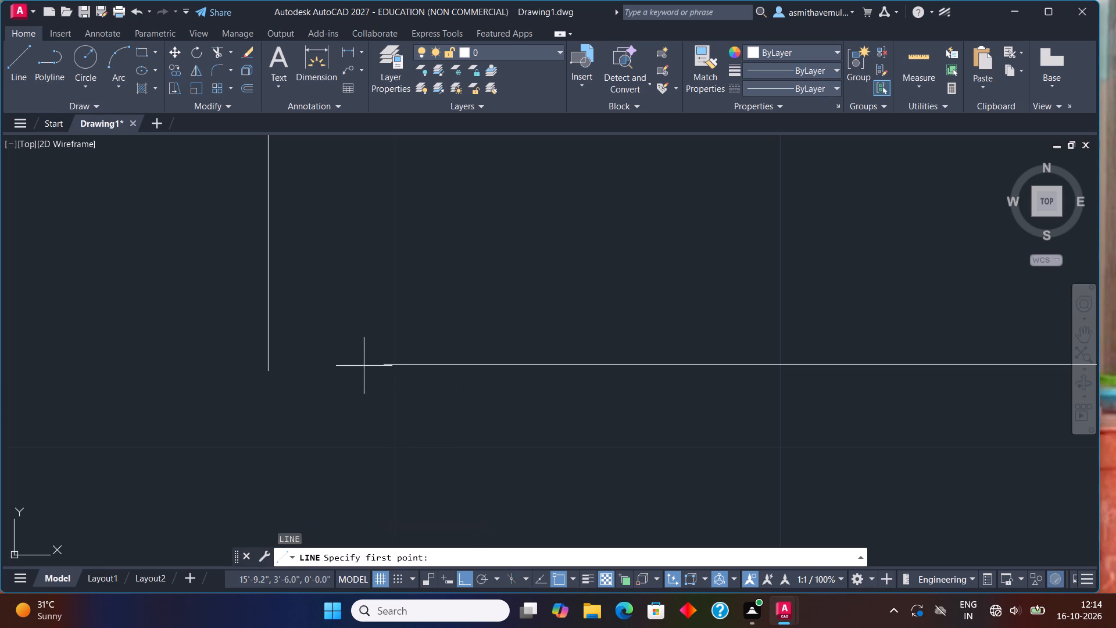
click(384, 367)
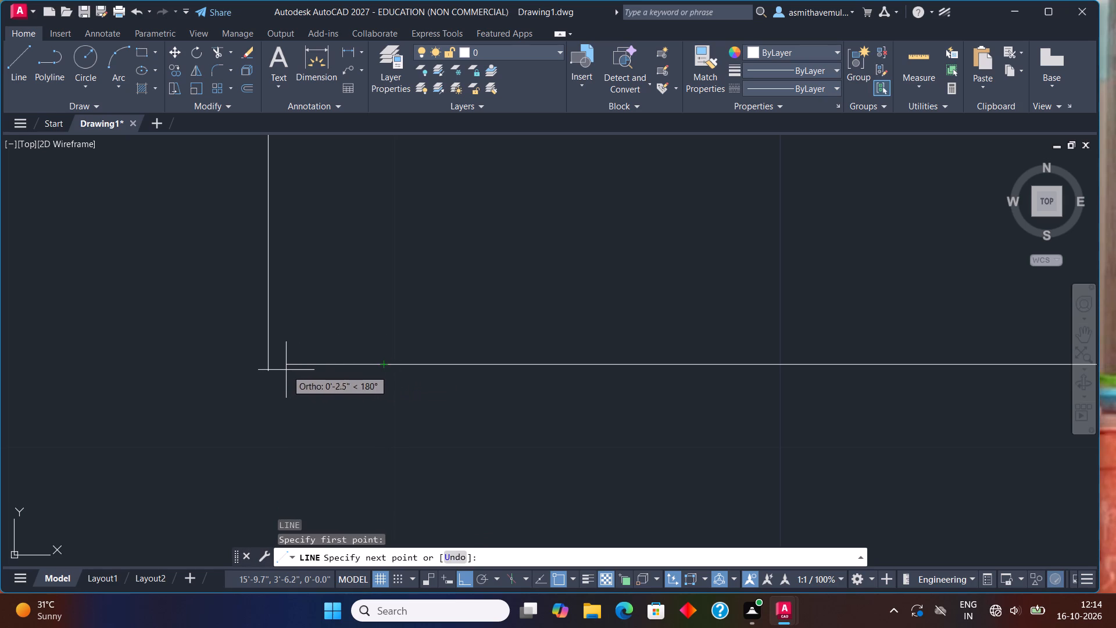
click(271, 366)
key(Escape)
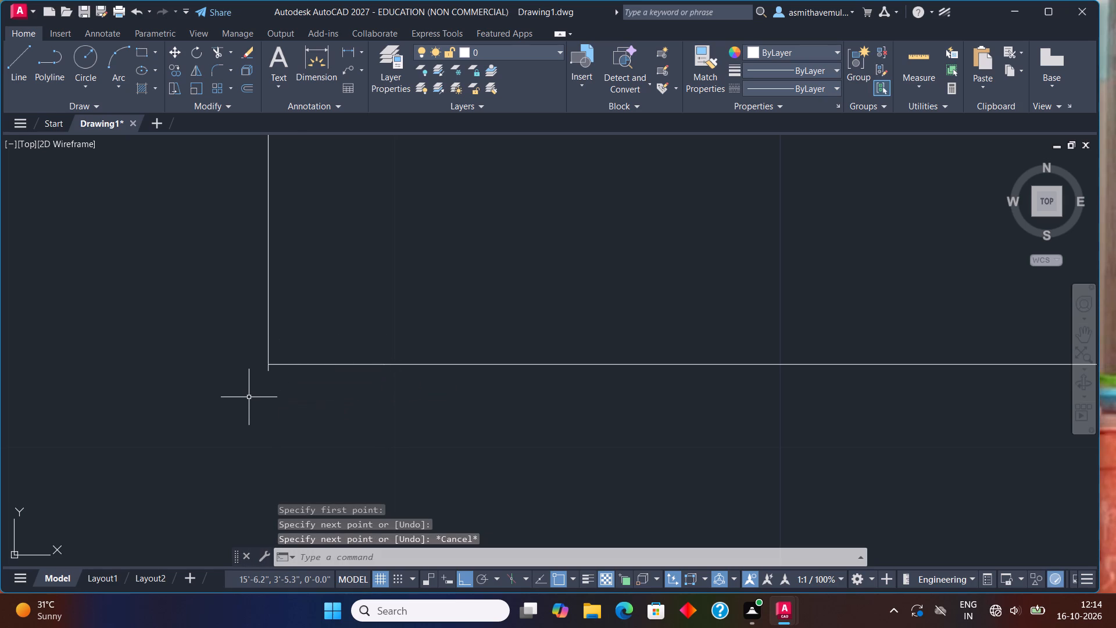
Trim the short vertical overshoot below the southwest corner of the boundary wall.
key(t)
key(r)
key(i)
key(m)
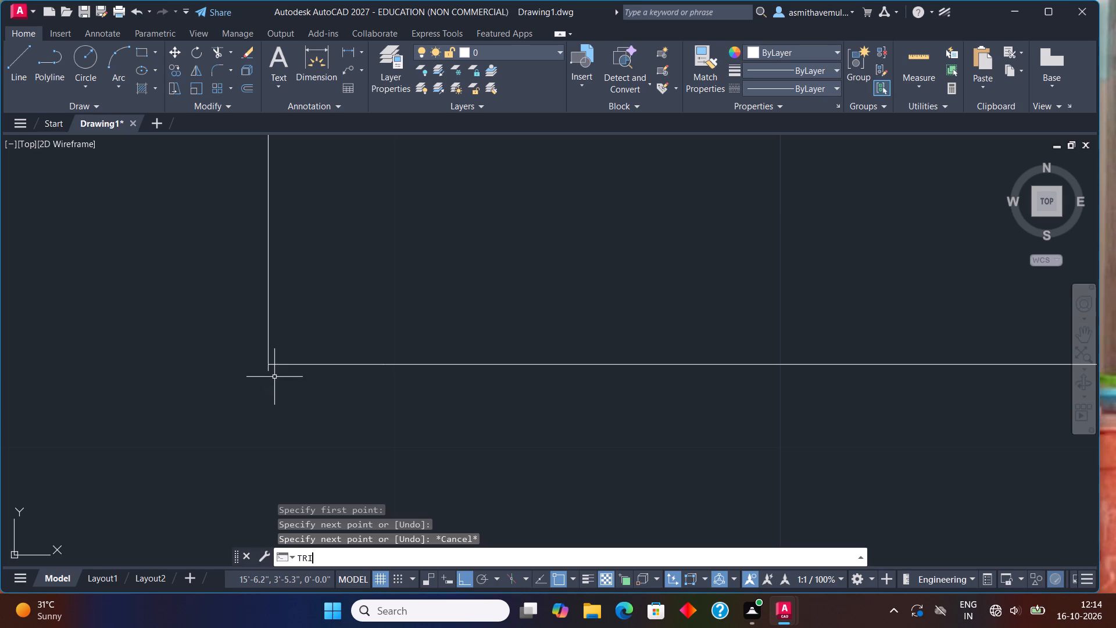
key(Return)
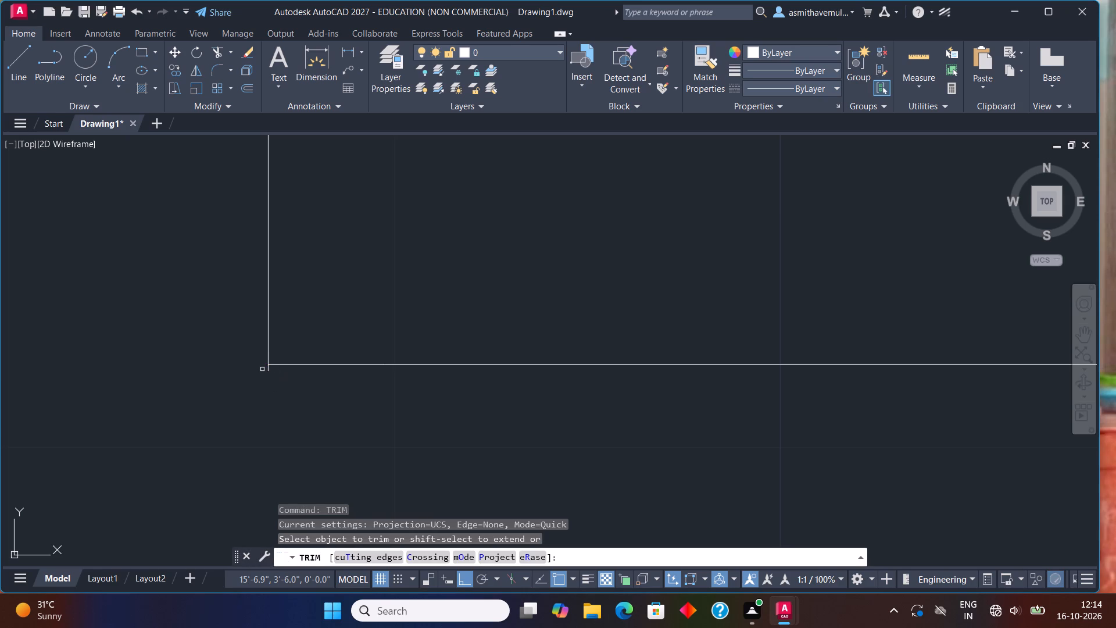
click(271, 369)
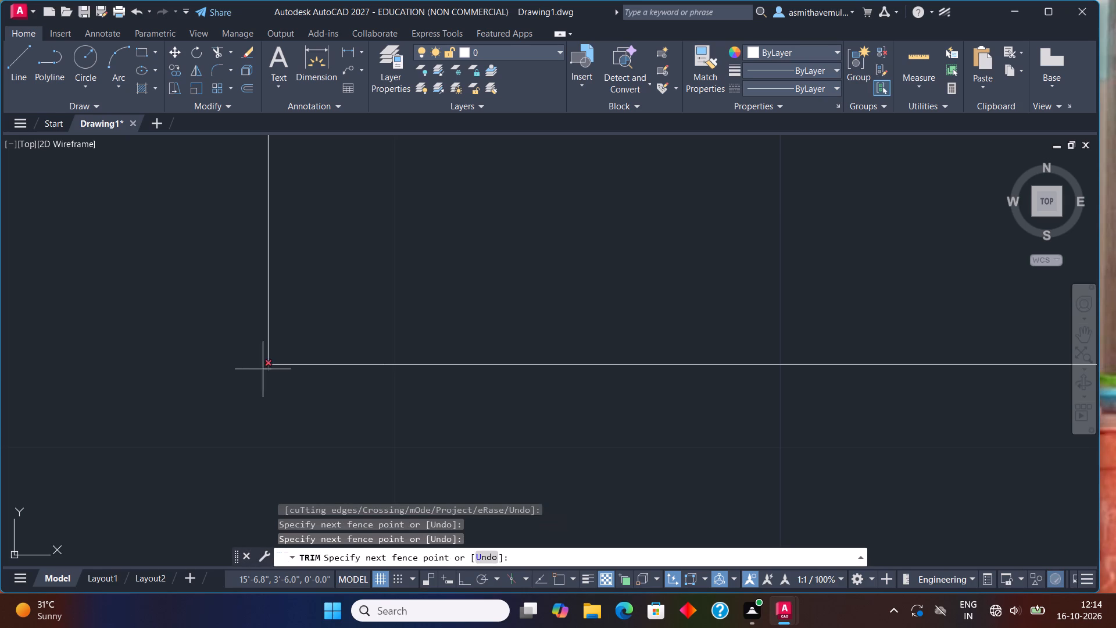
click(249, 370)
Extend both north wall lines west to the outer line of the offset boundary wall.
scroll(284, 324, down, 8)
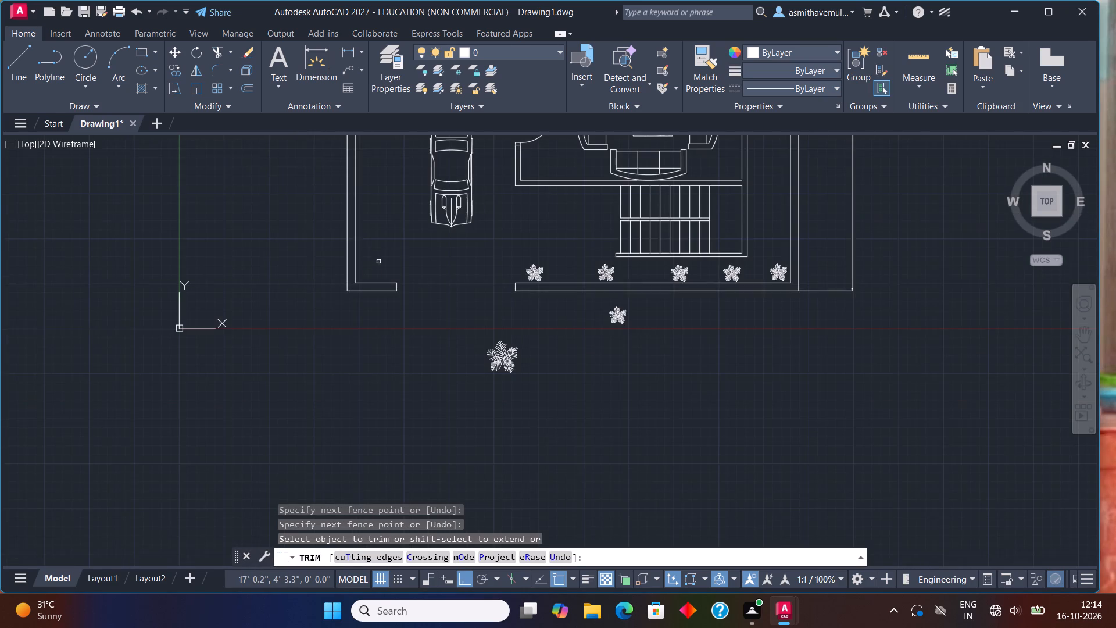
middle_drag(381, 258, 335, 477)
scroll(328, 306, down, 1)
middle_drag(320, 256, 307, 423)
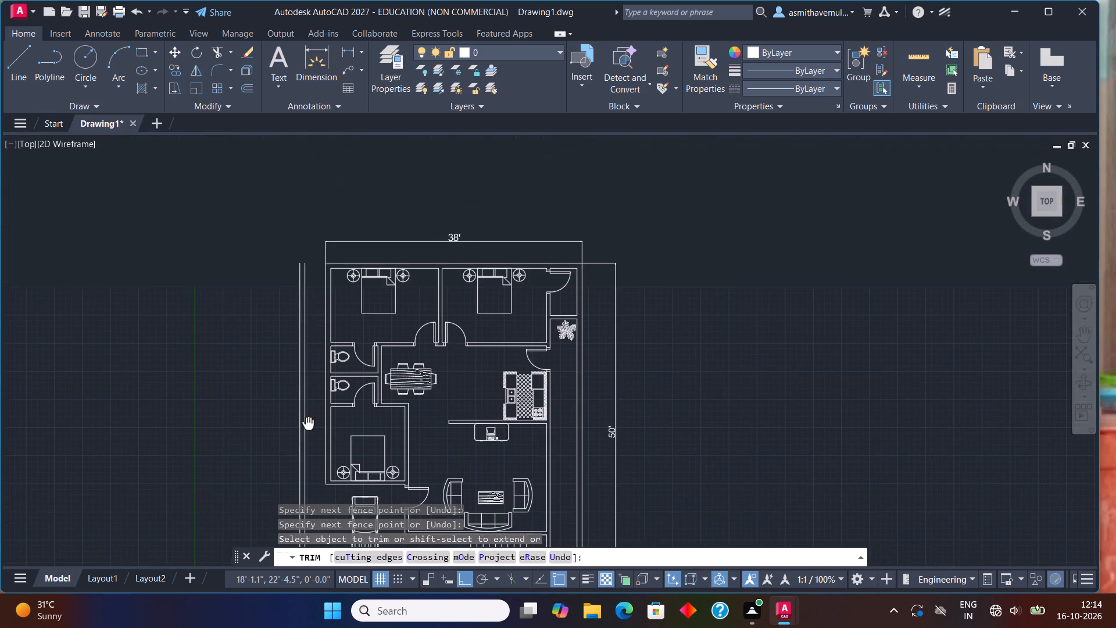
middle_drag(307, 423, 307, 422)
scroll(298, 273, up, 3)
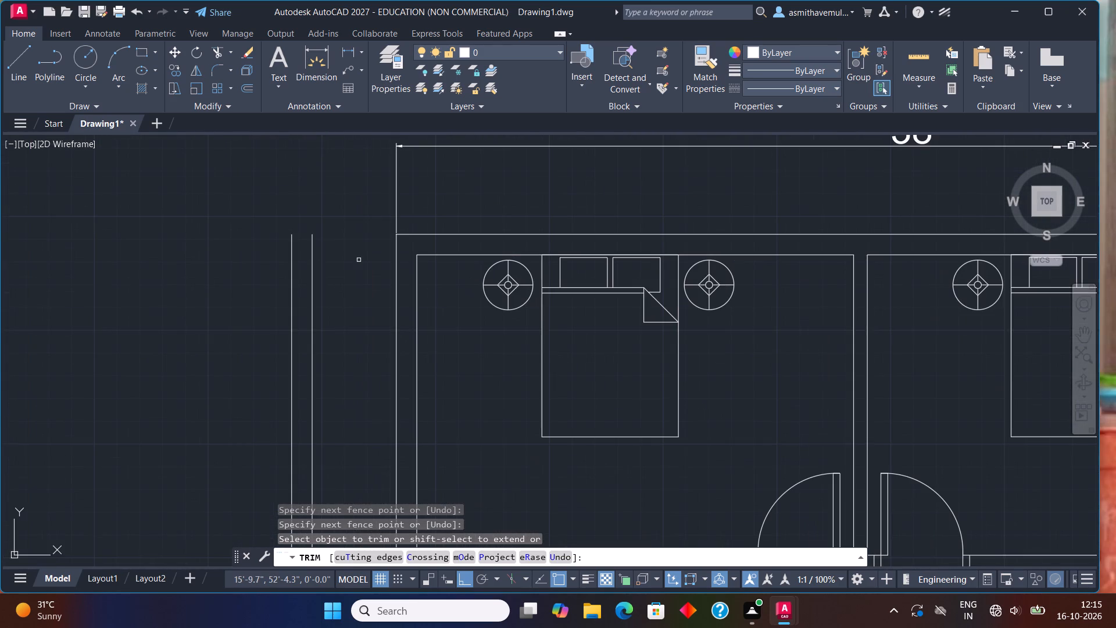
shift+click(428, 256)
shift+click(416, 255)
shift+click(411, 256)
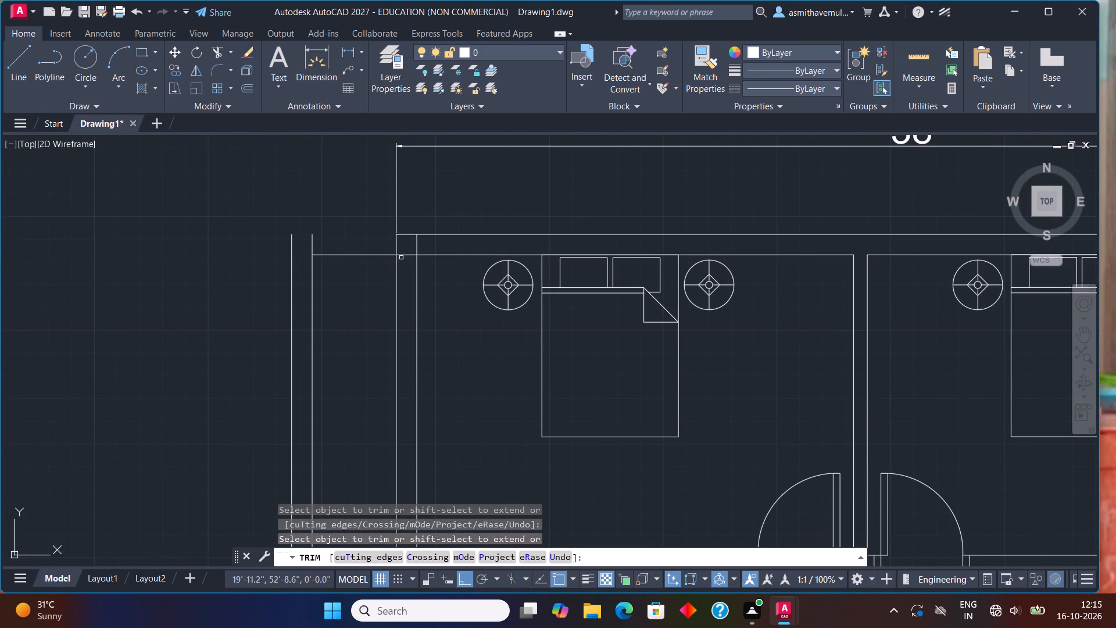
shift+click(371, 256)
shift+click(405, 231)
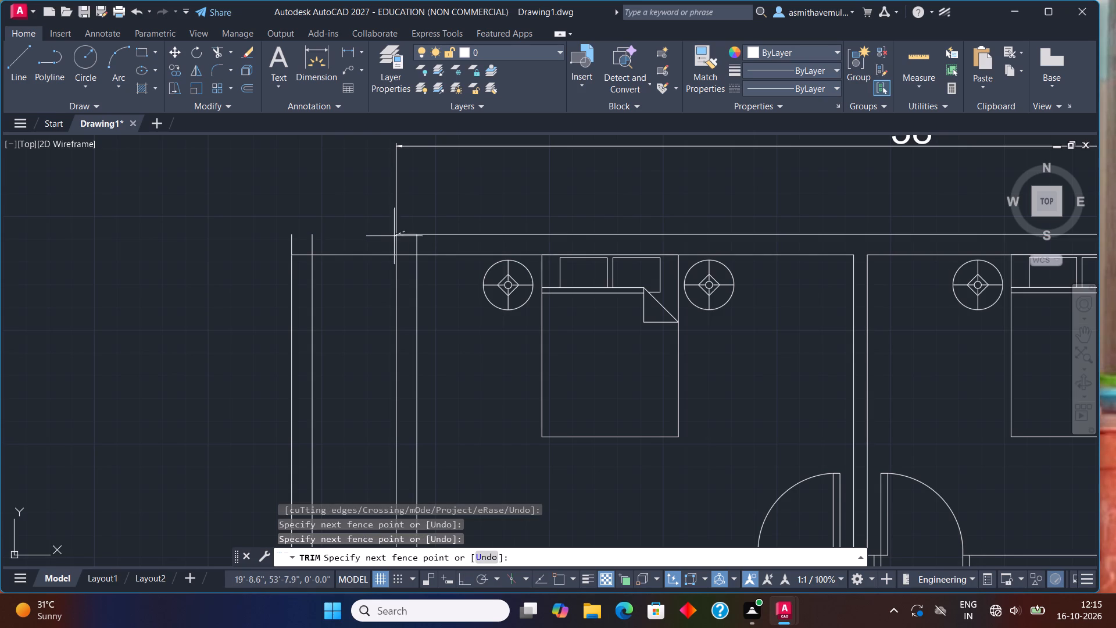
shift+click(406, 235)
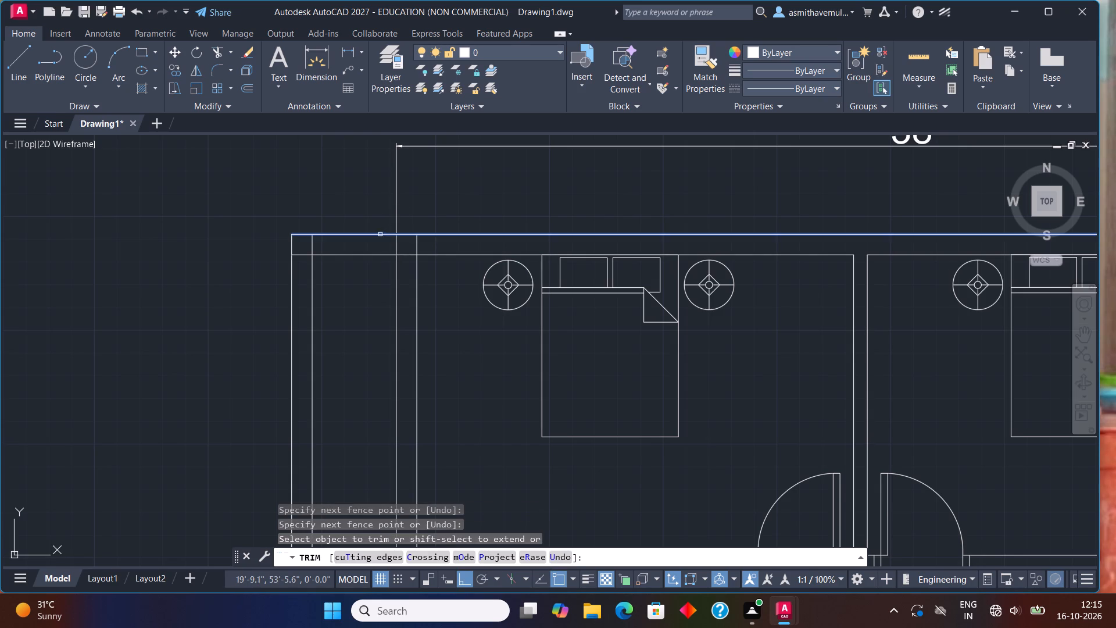
shift+click(380, 234)
key(Escape)
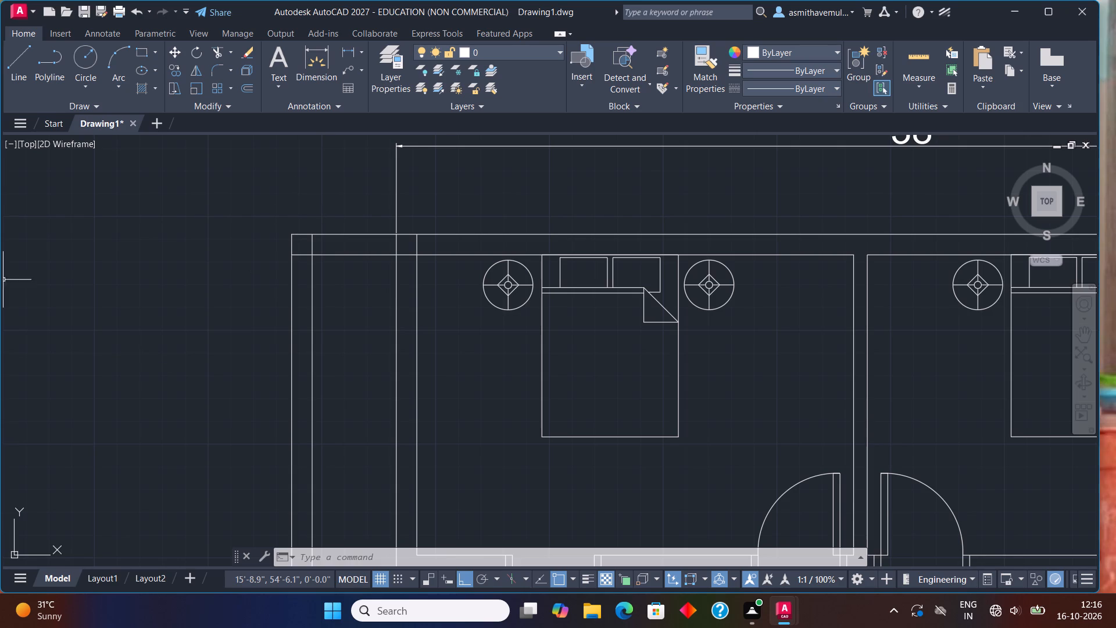
key(Escape)
key(Escape)
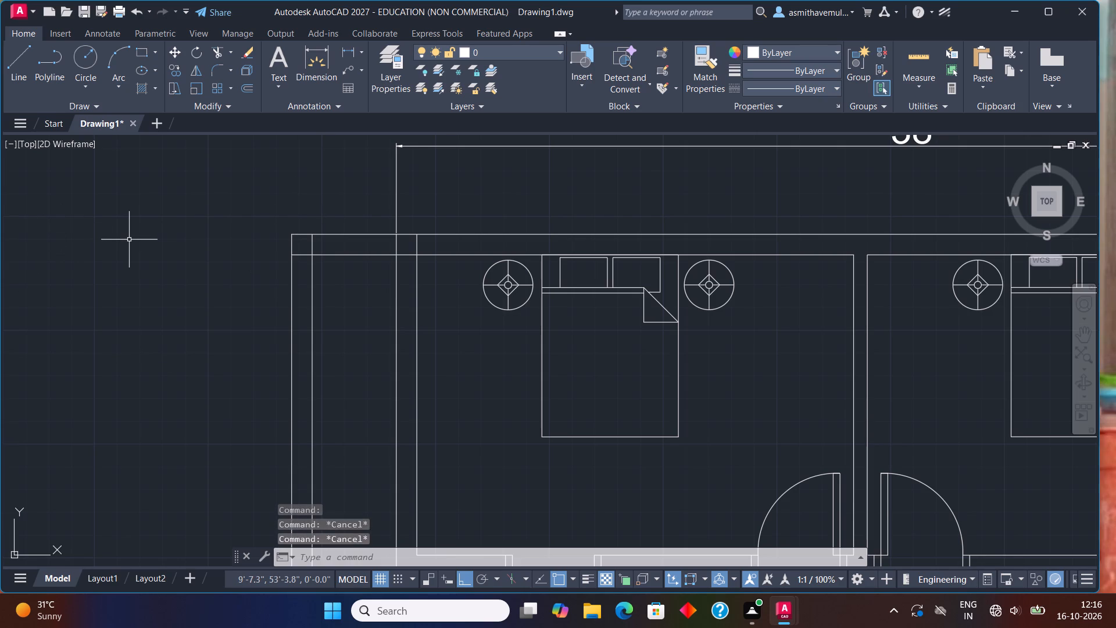
Trim the overlapping wall segments at the northwest boundary corner and where the house's west wall meets the north wall.
key(t)
key(r)
key(i)
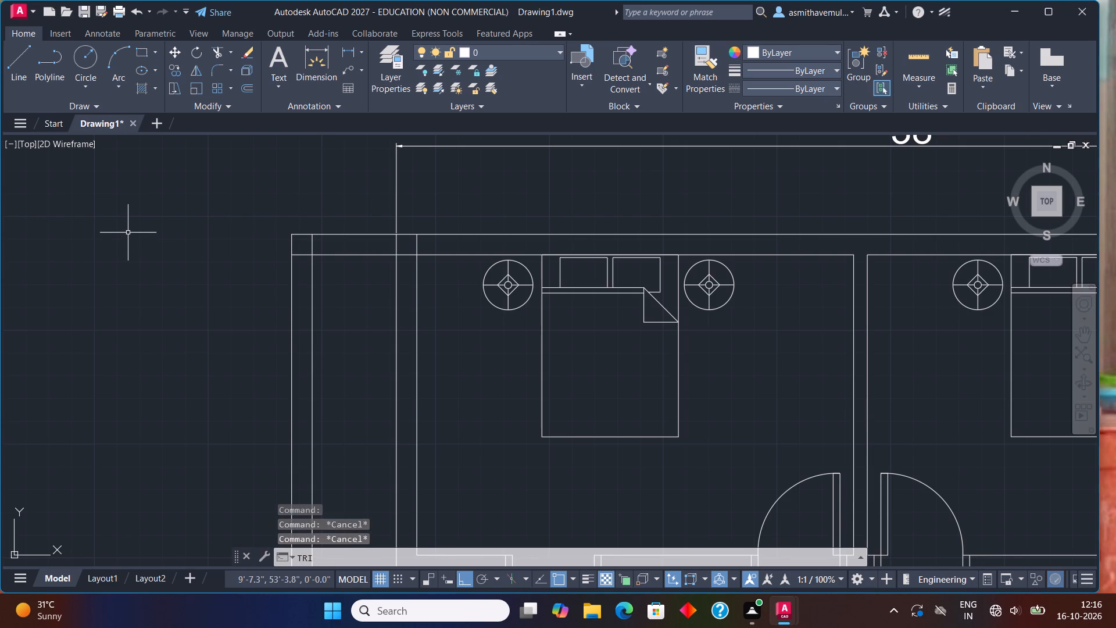
key(m)
key(Return)
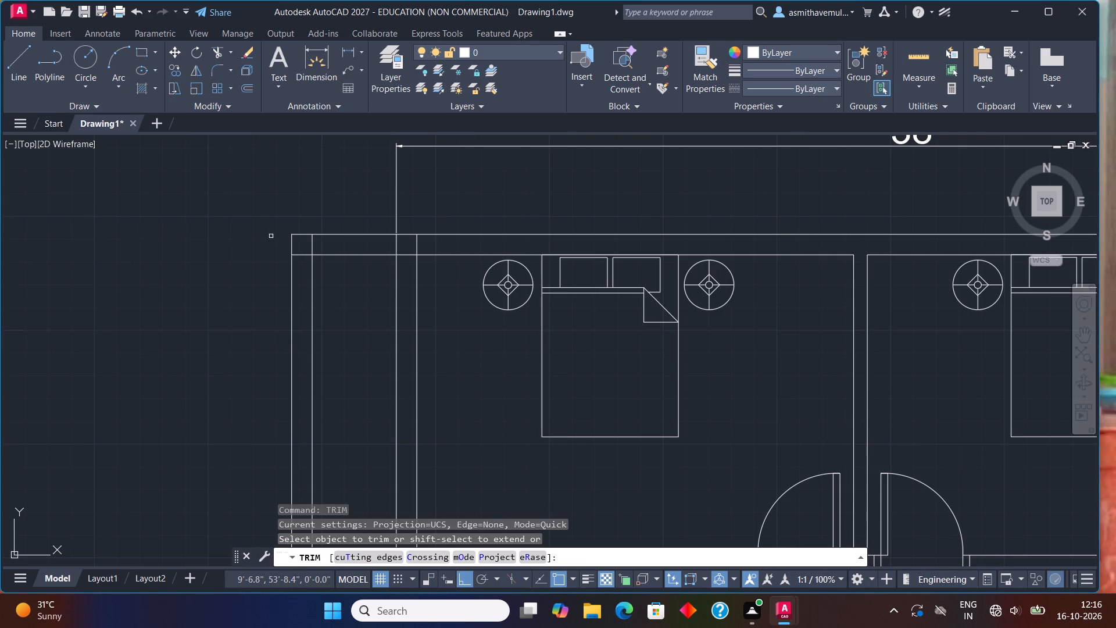
scroll(302, 242, up, 1)
drag(328, 241, 306, 287)
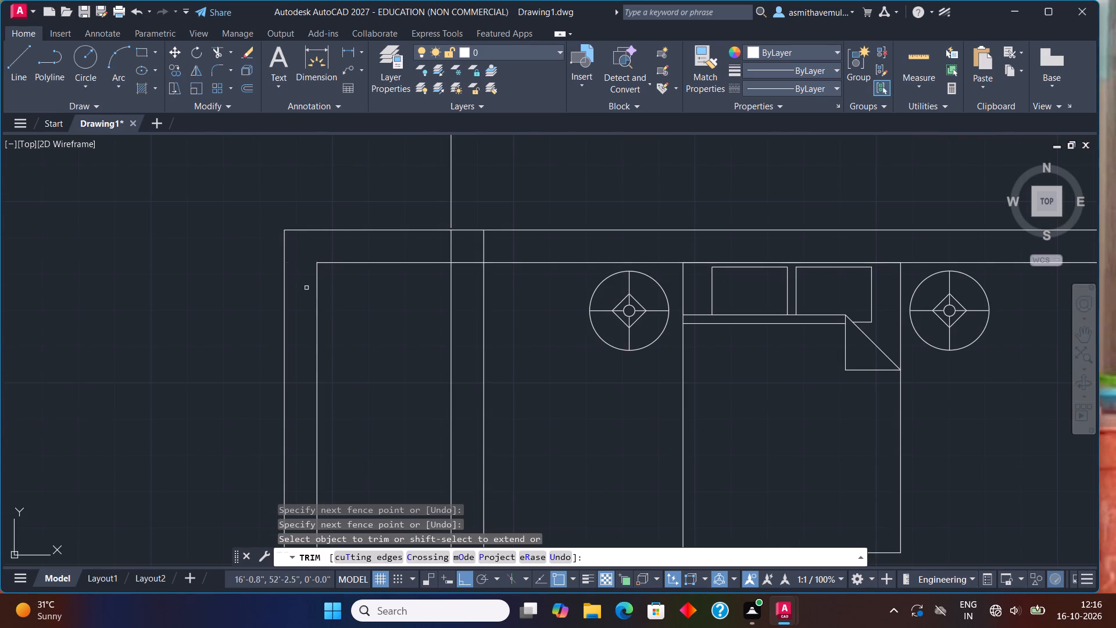
drag(453, 242, 501, 248)
drag(478, 258, 477, 280)
drag(463, 260, 433, 256)
scroll(436, 263, down, 2)
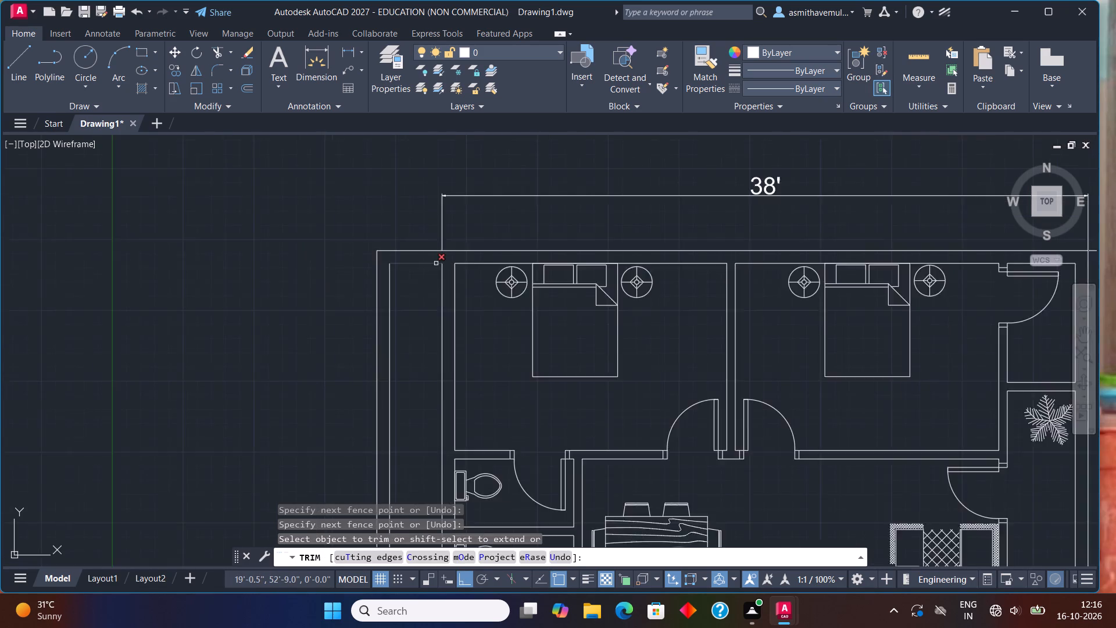
scroll(436, 263, down, 2)
middle_drag(532, 299, 392, 191)
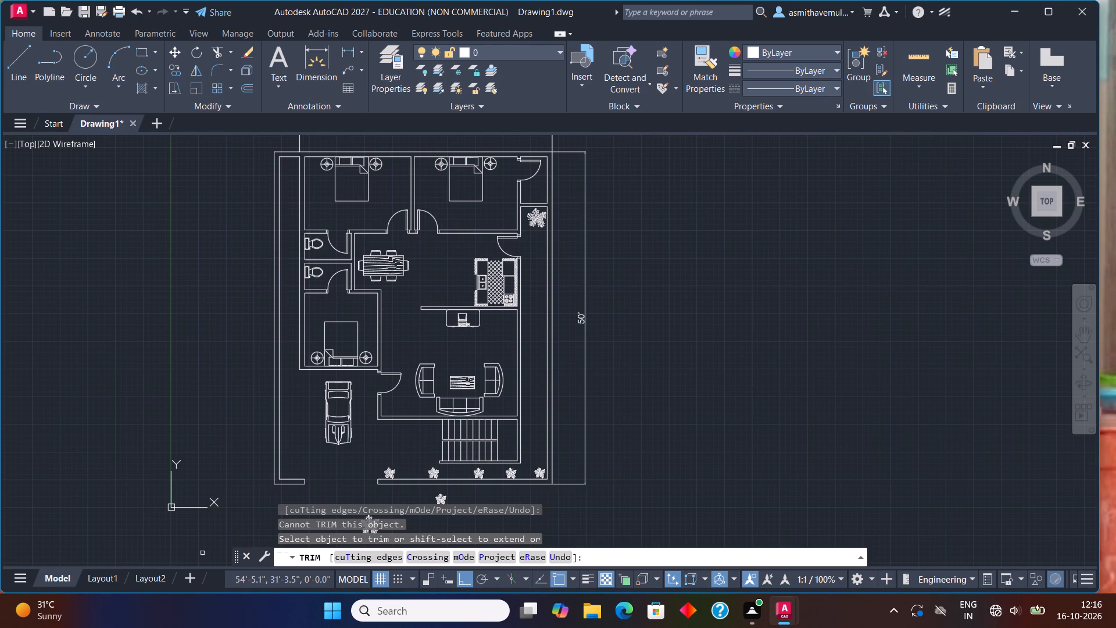
key(Escape)
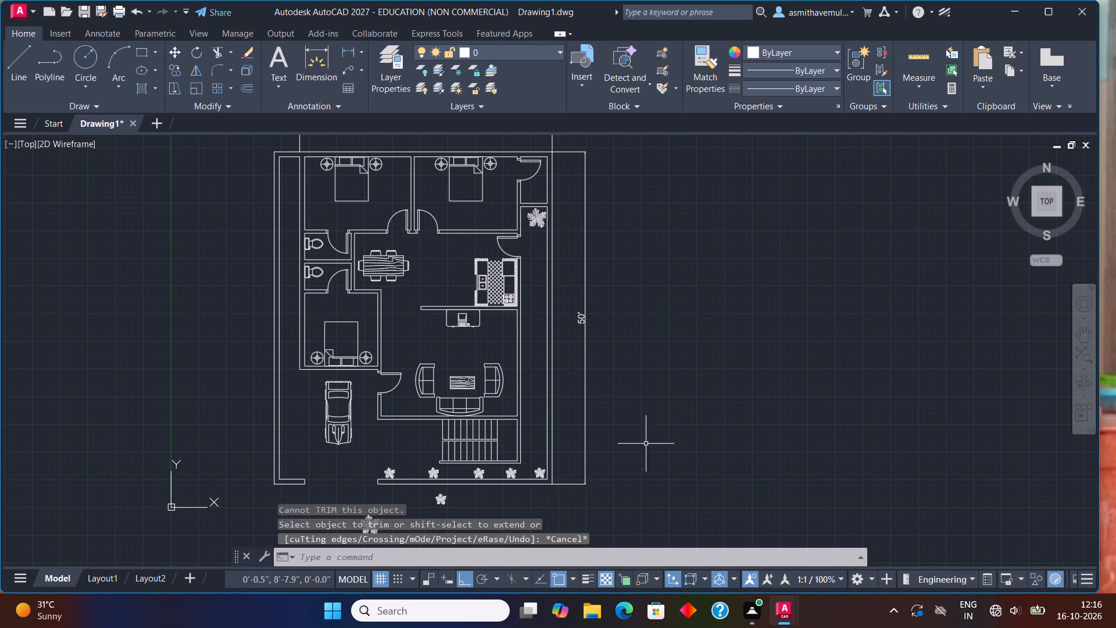
Copy the small plant below the south wall to three spots down the west strip beside the northwest bedroom.
click(443, 501)
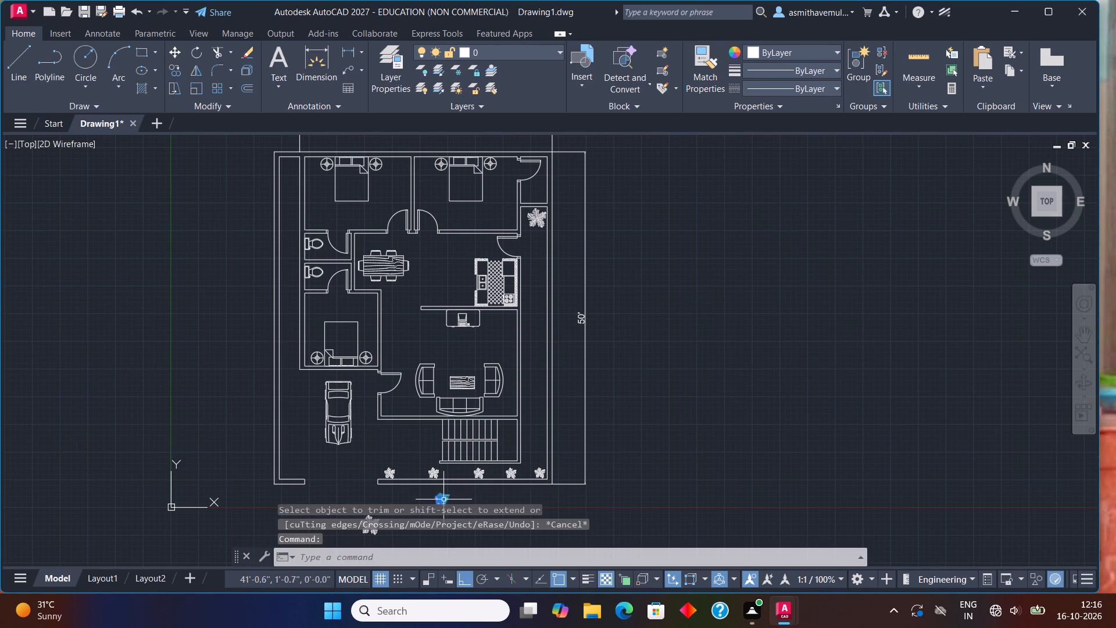
text(CO)
key(p)
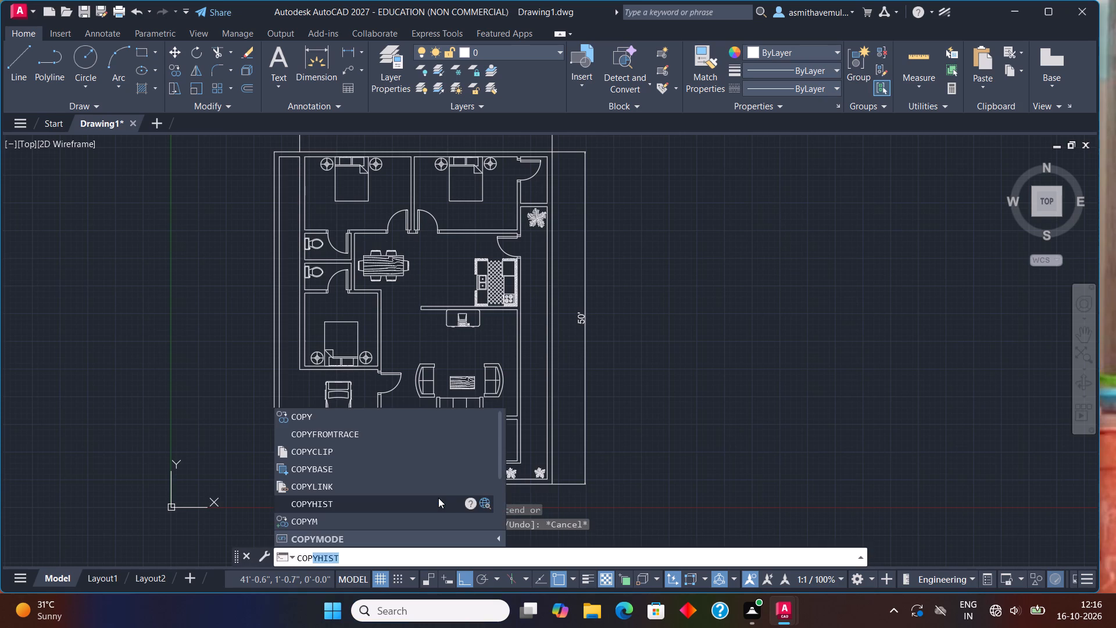
key(y)
key(Return)
click(439, 499)
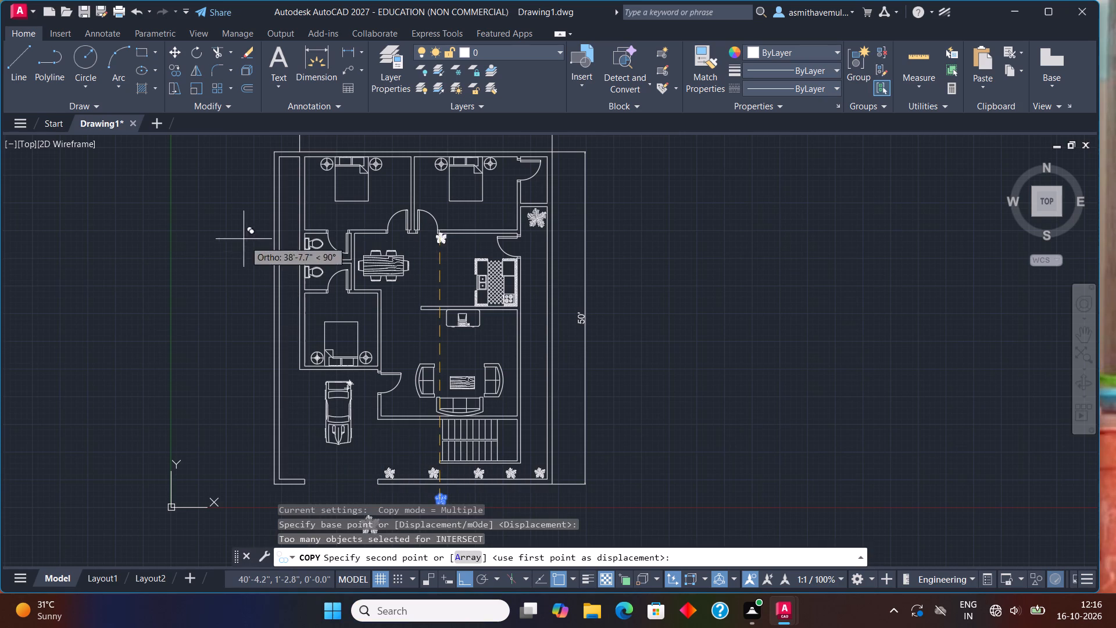
key(F8)
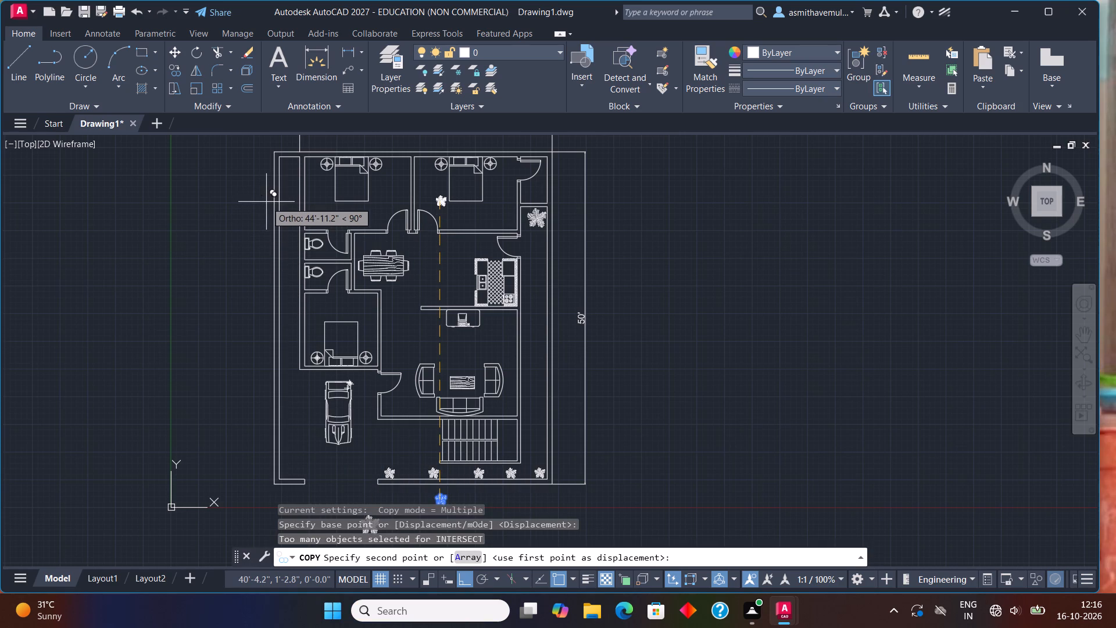
scroll(278, 183, up, 2)
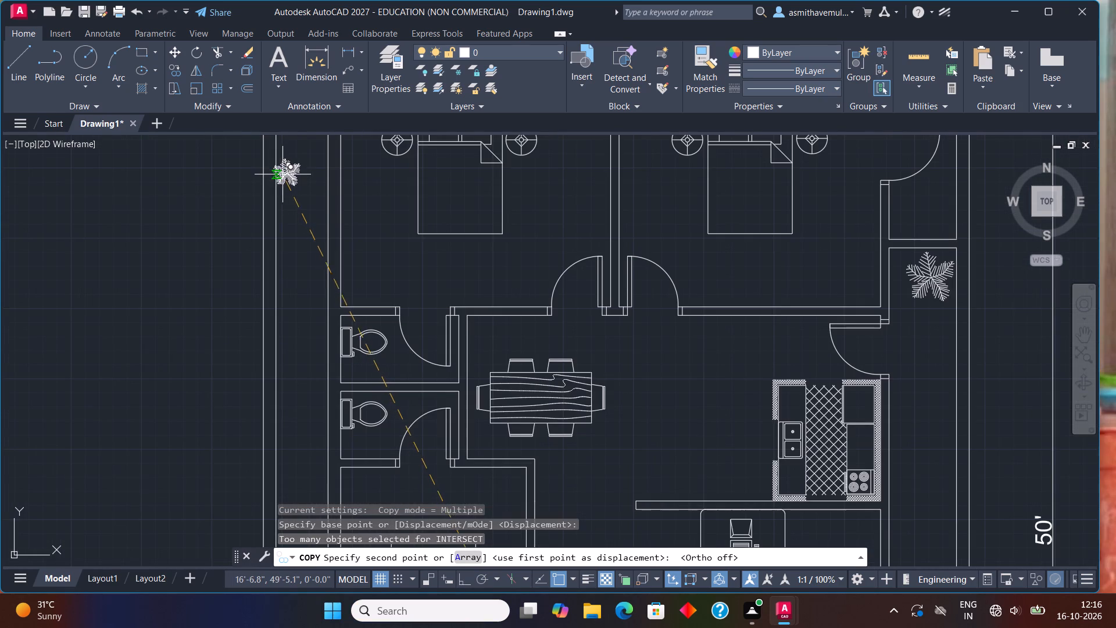
middle_drag(293, 180, 305, 206)
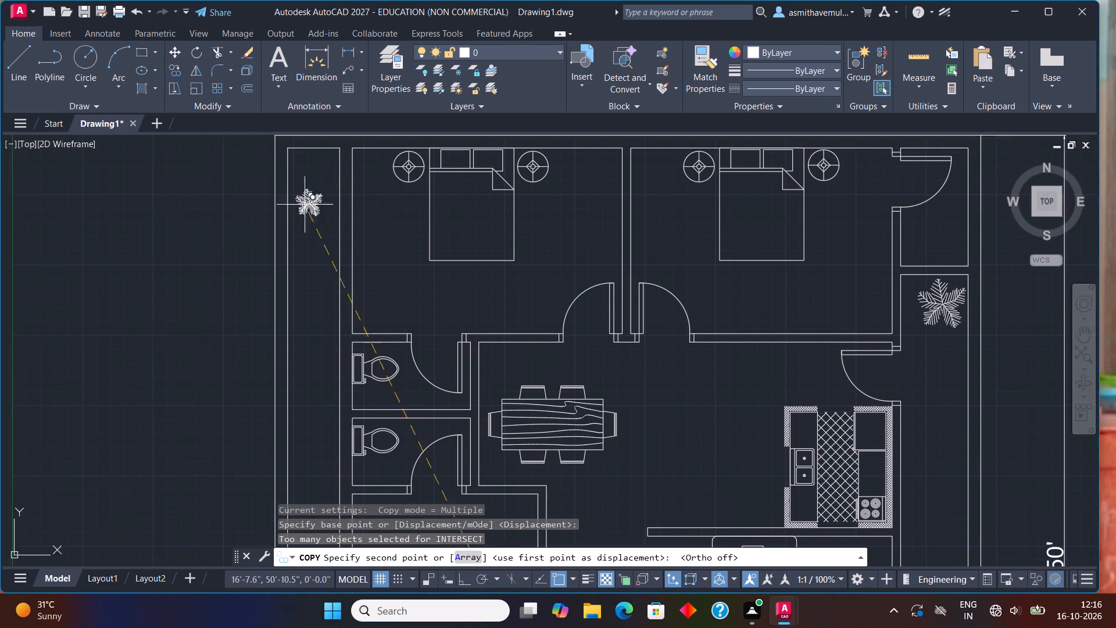
click(305, 178)
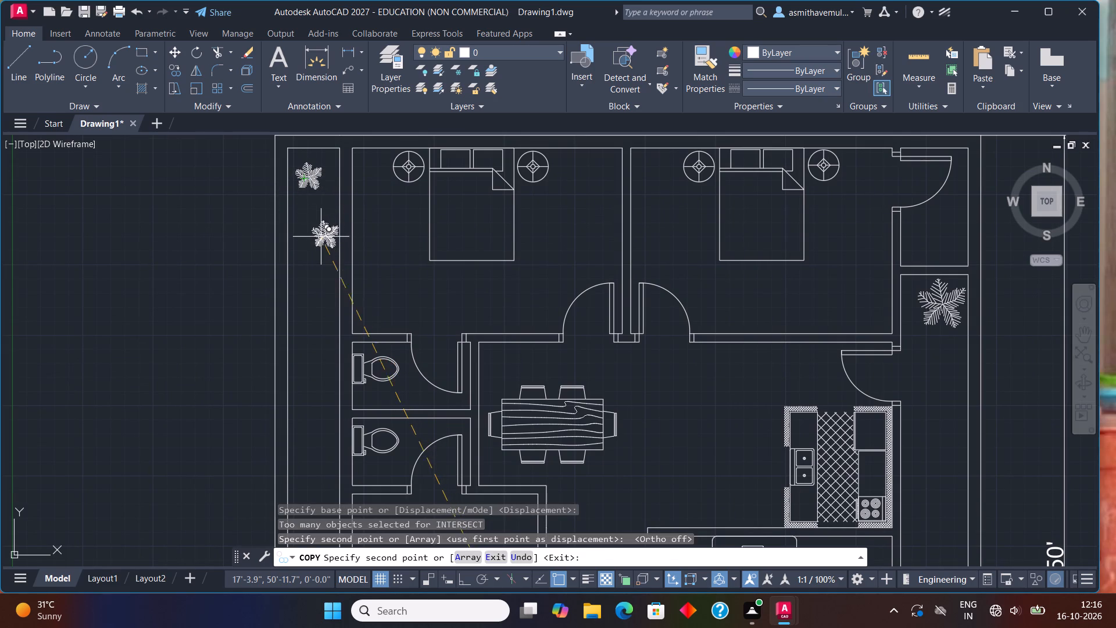
key(F8)
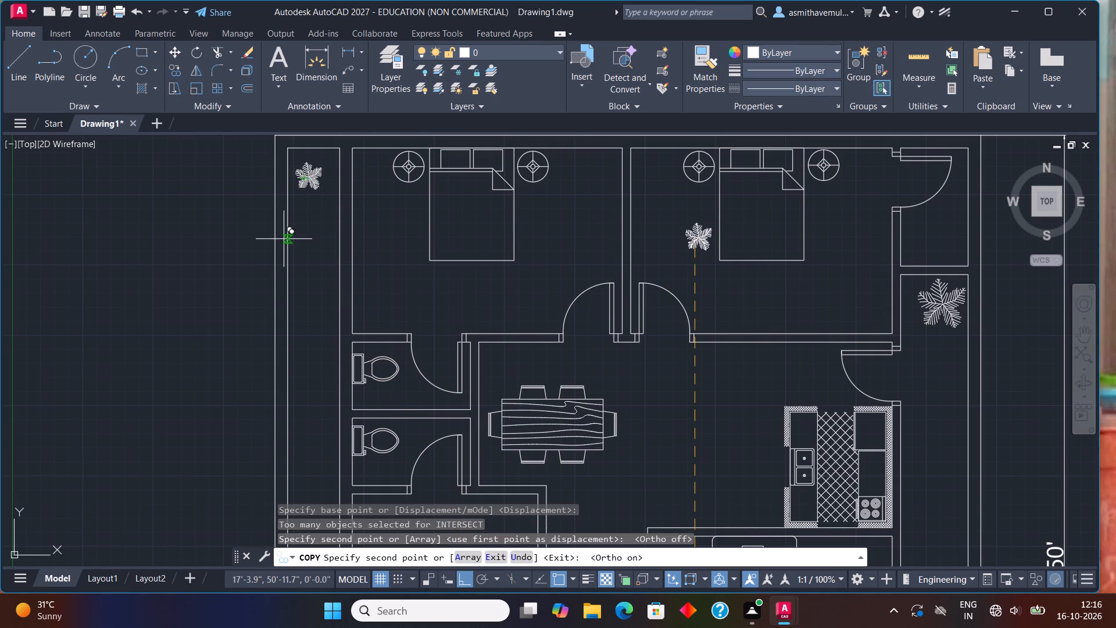
key(F8)
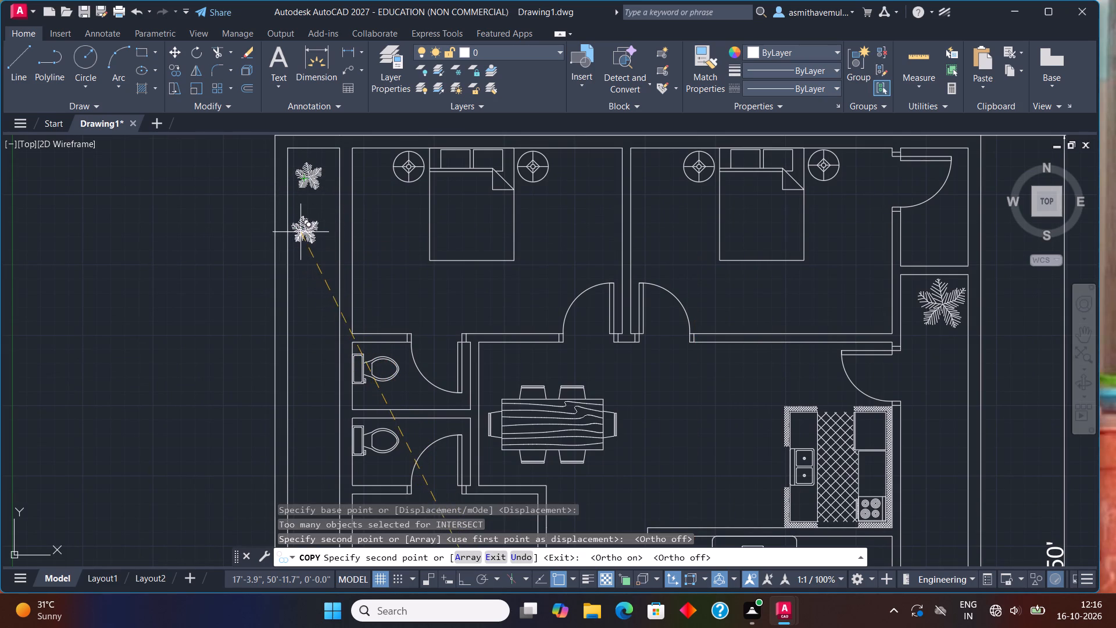
click(303, 230)
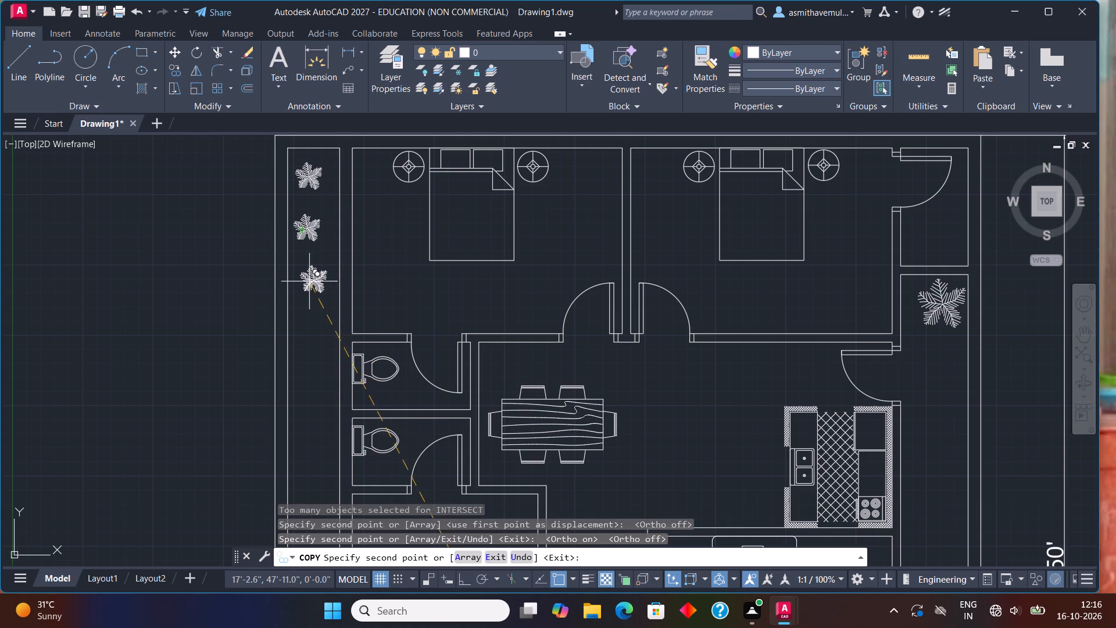
click(307, 281)
Place seven more copies of the small plant down the west strip, from the toilets to the car's north end.
scroll(322, 286, down, 1)
middle_drag(347, 334, 348, 334)
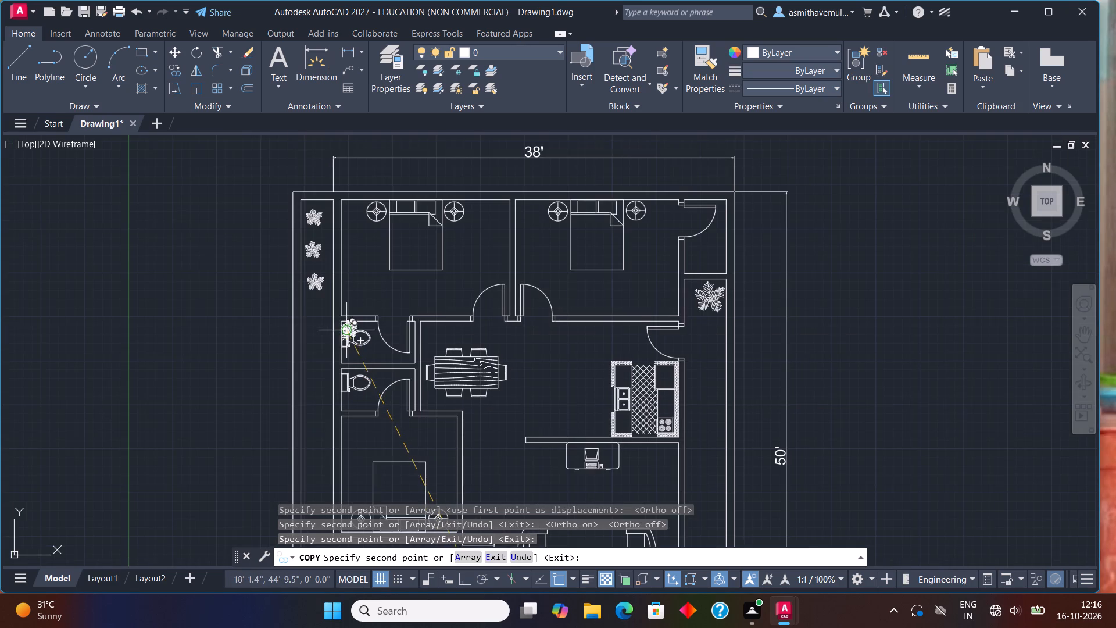
middle_drag(348, 334, 346, 199)
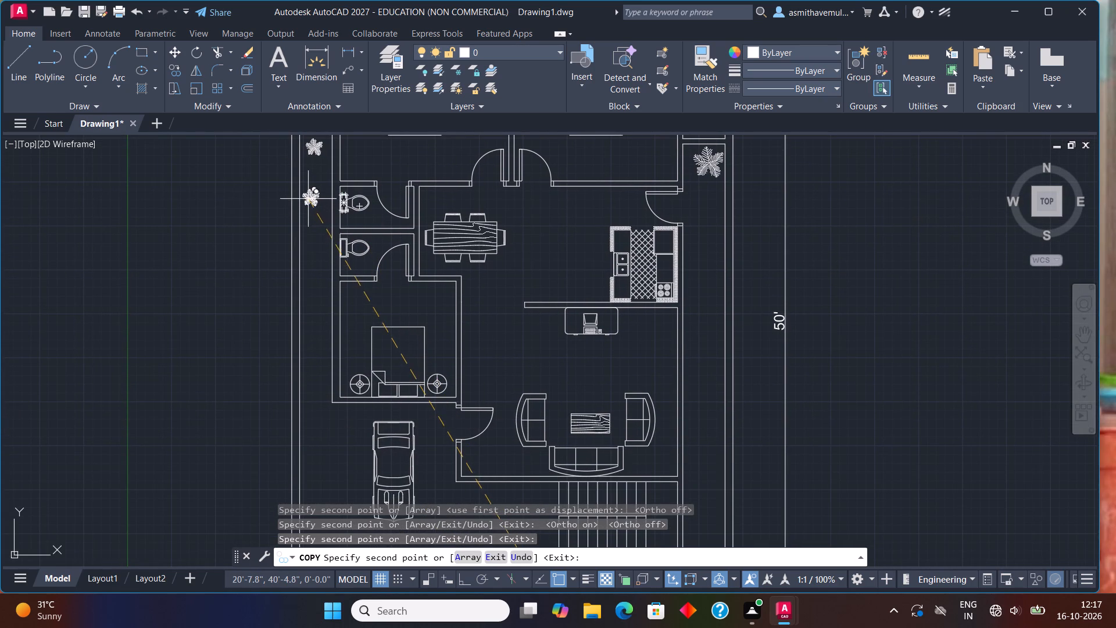
click(313, 185)
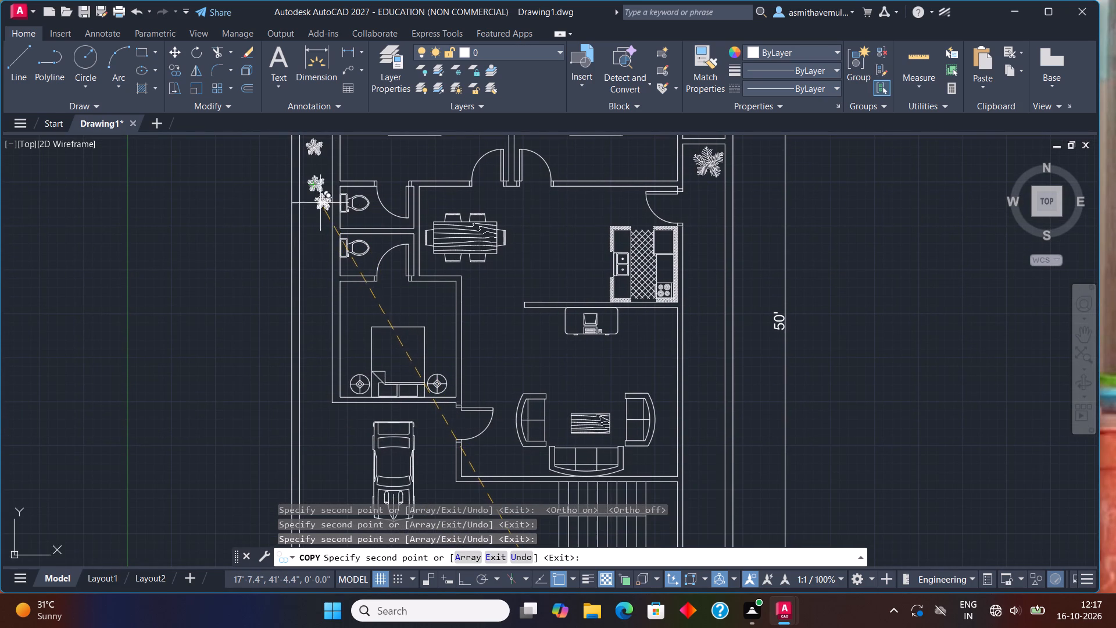
click(314, 227)
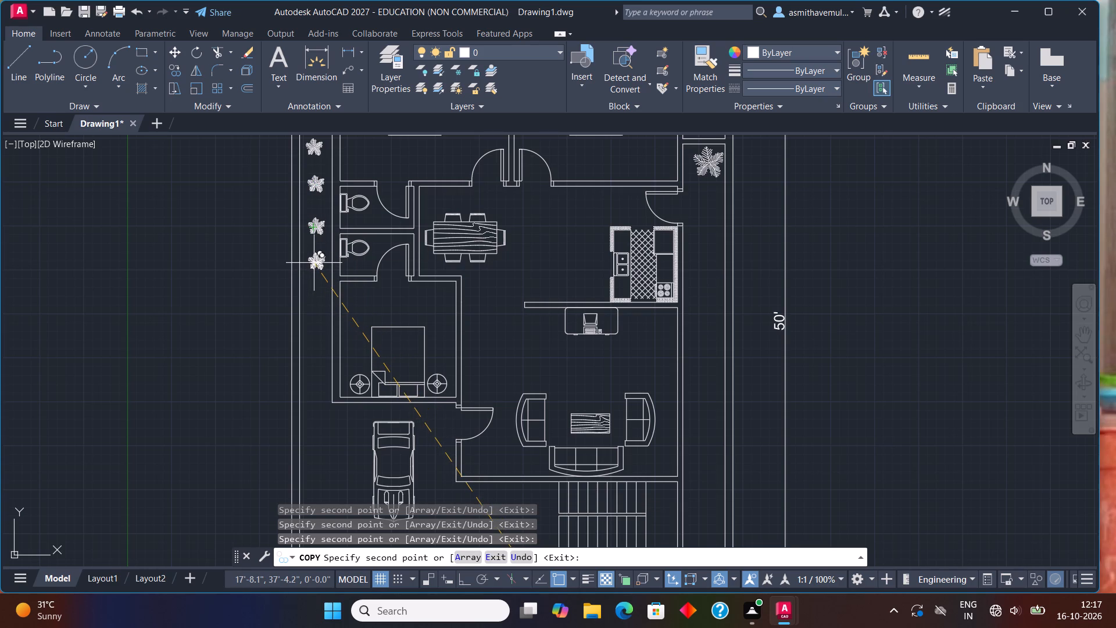
click(314, 263)
click(310, 302)
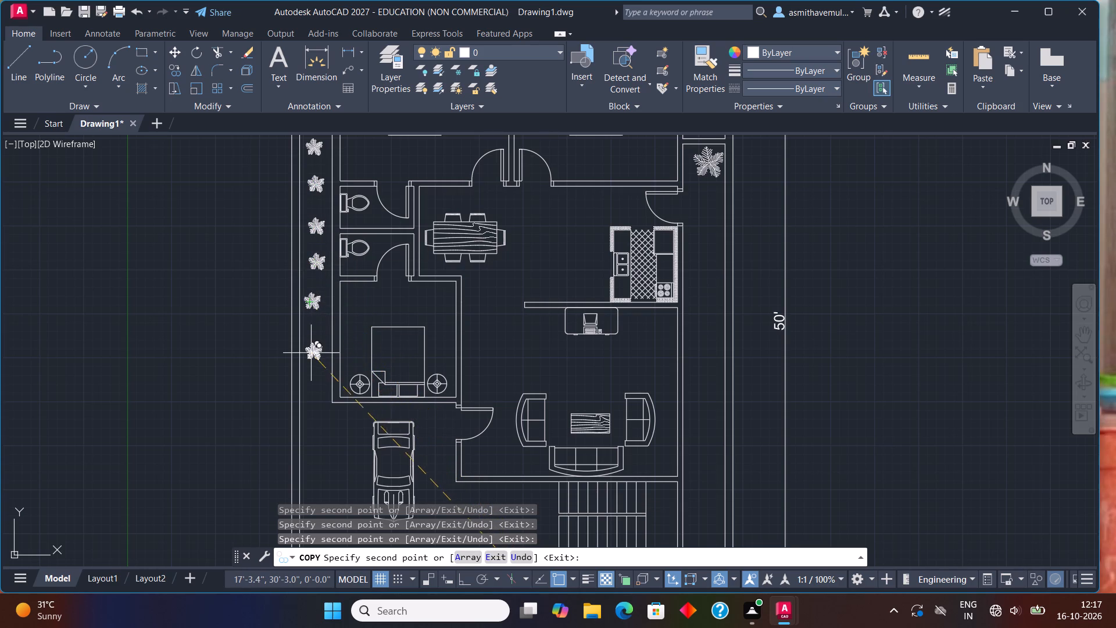
click(312, 339)
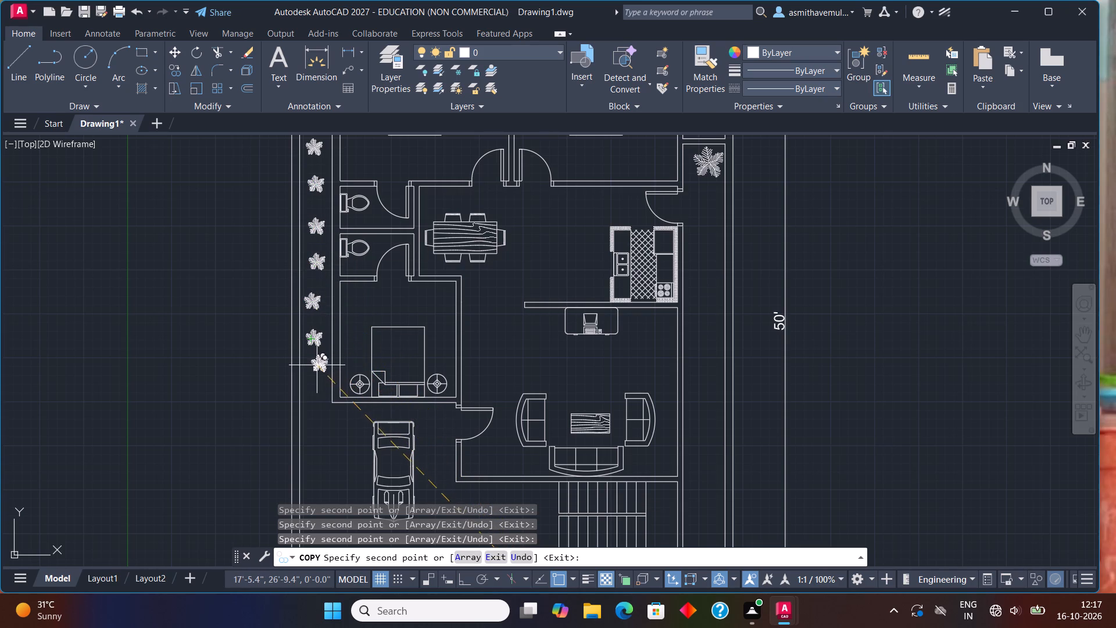
click(311, 381)
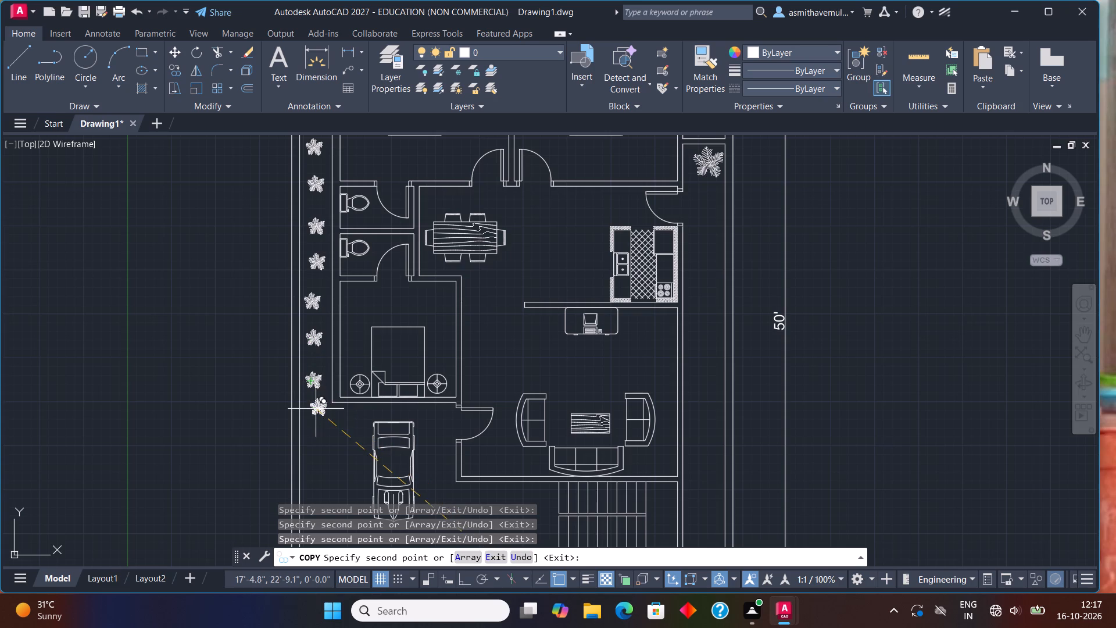
click(315, 420)
Place three final copies of the small plant down the west strip, from beside the car to the southwest corner.
scroll(314, 399, down, 2)
middle_drag(317, 386, 346, 239)
scroll(352, 285, up, 2)
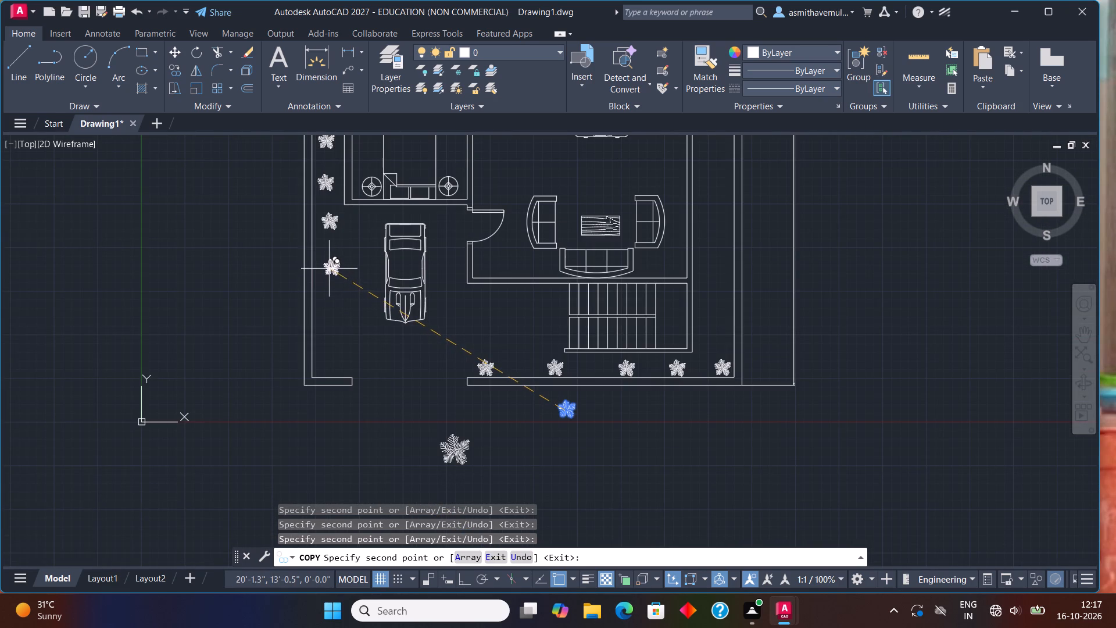
click(327, 268)
click(327, 308)
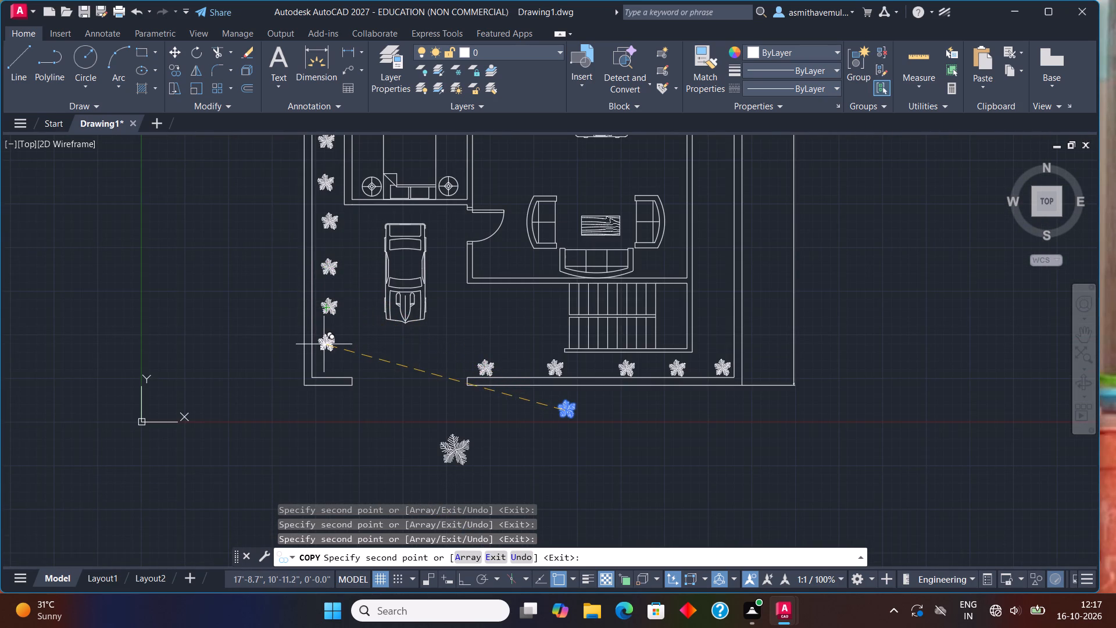
click(324, 345)
key(Escape)
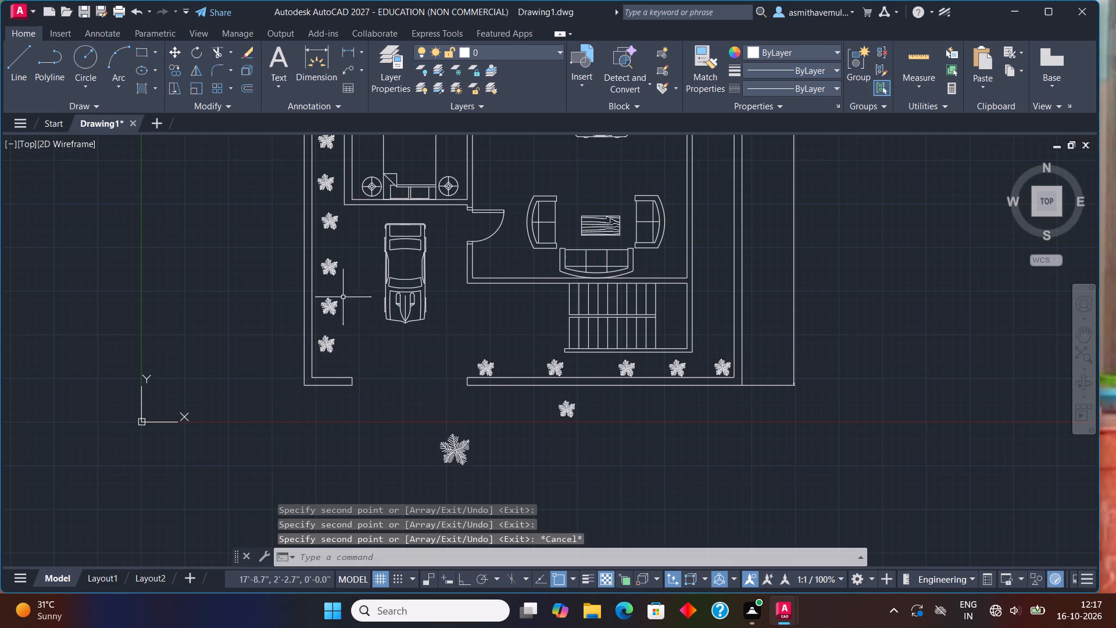
Move the plant beside the southwest bedroom's bedside tables slightly east to line it up with the row.
scroll(347, 265, down, 1)
middle_drag(335, 248, 360, 340)
scroll(363, 300, down, 2)
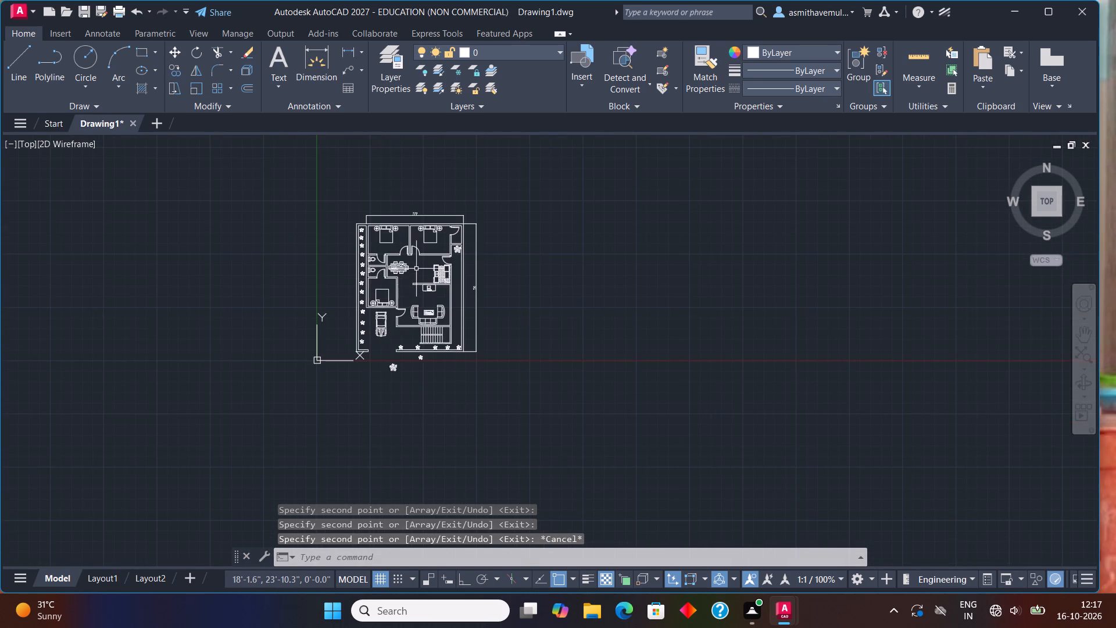
scroll(417, 268, up, 2)
scroll(338, 361, up, 1)
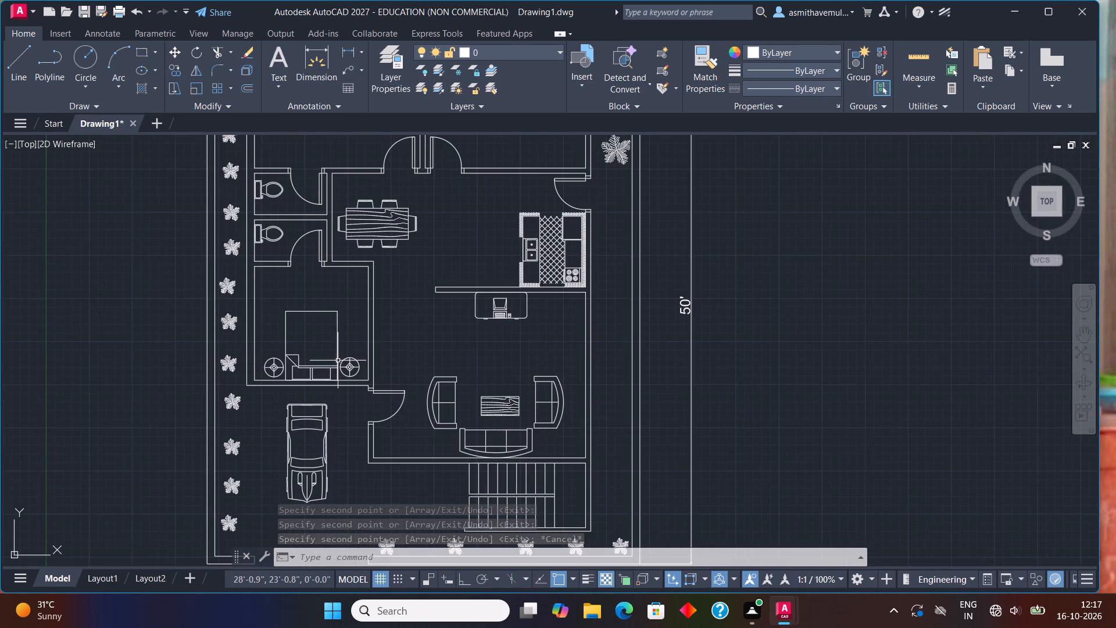
middle_drag(340, 355, 391, 281)
scroll(334, 309, up, 1)
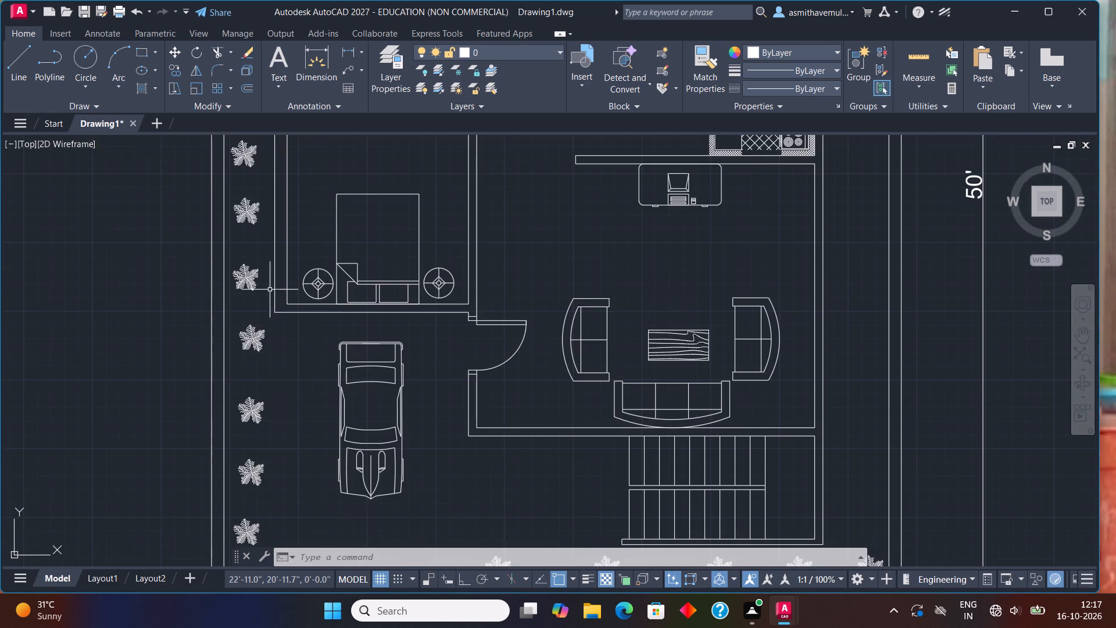
click(251, 282)
key(m)
key(Return)
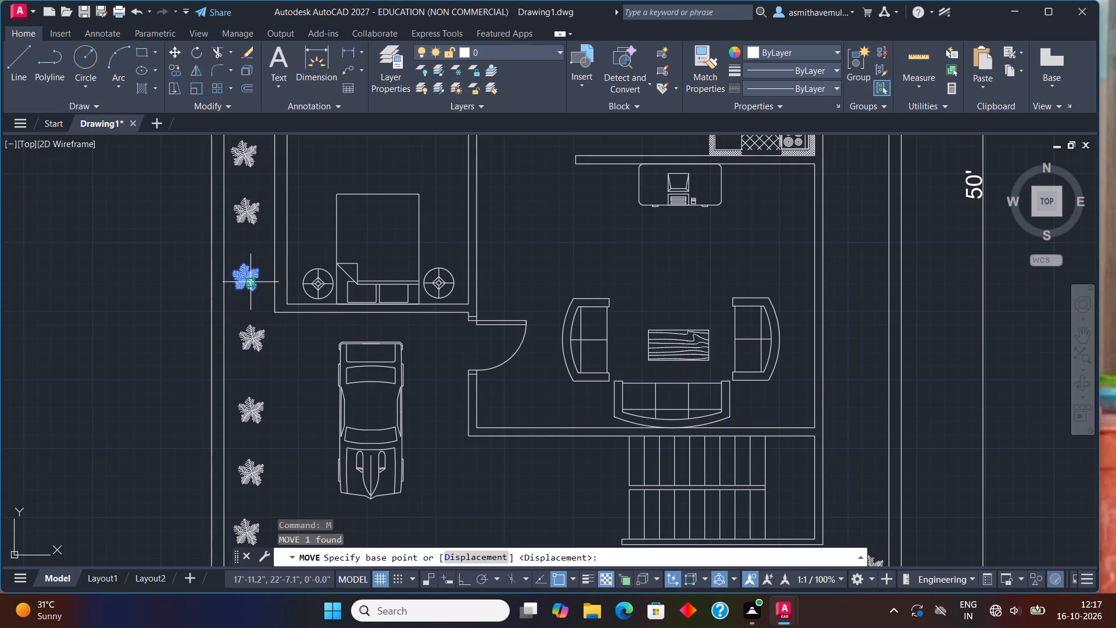
click(249, 279)
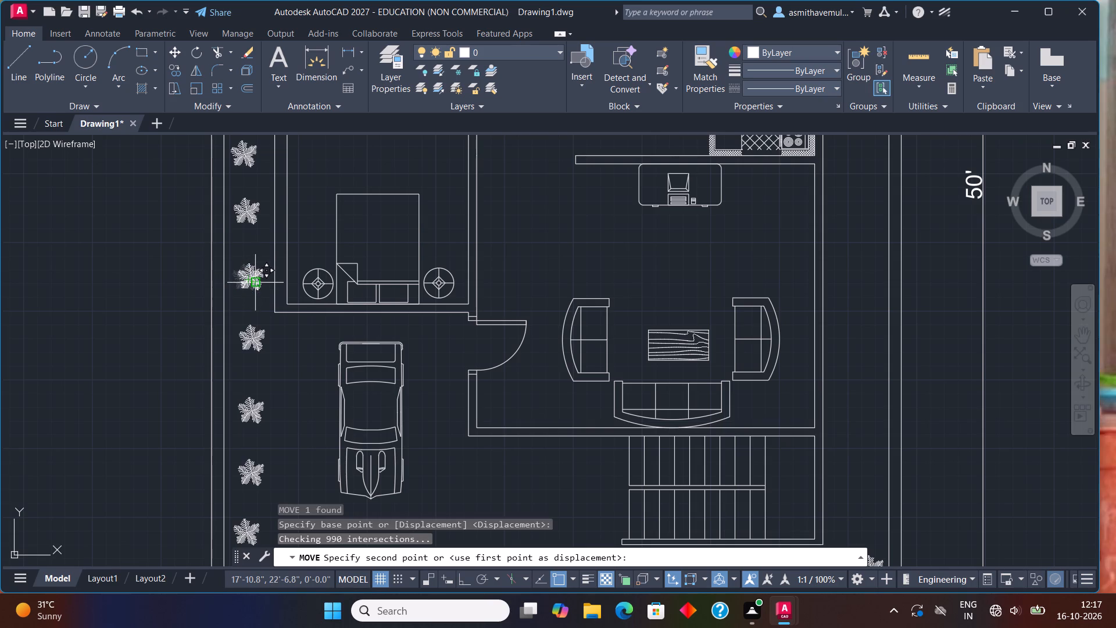
click(257, 284)
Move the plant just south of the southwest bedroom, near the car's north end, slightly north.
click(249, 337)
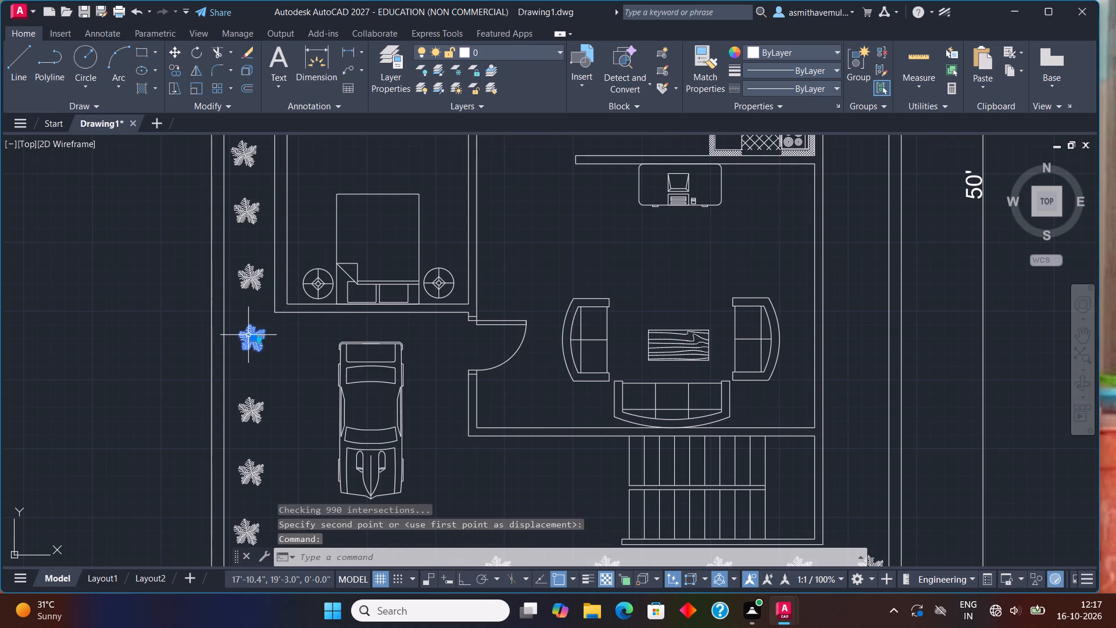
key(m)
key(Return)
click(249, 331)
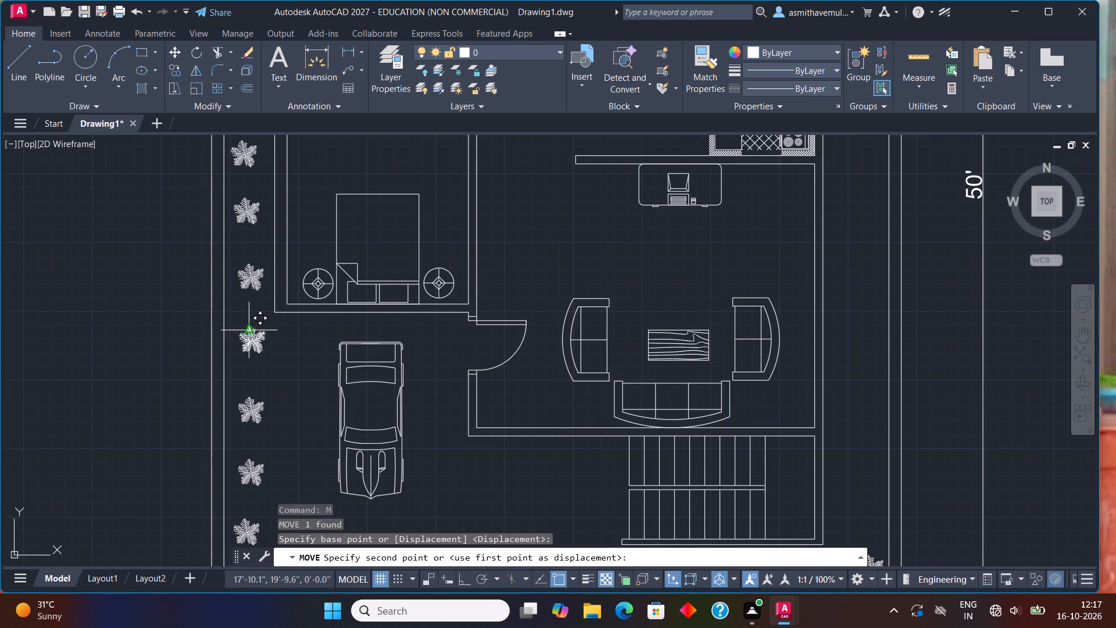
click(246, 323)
Delete every other small plant in the west strip from beside the car's south end up to the southern toilet, four in all.
scroll(262, 318, down, 2)
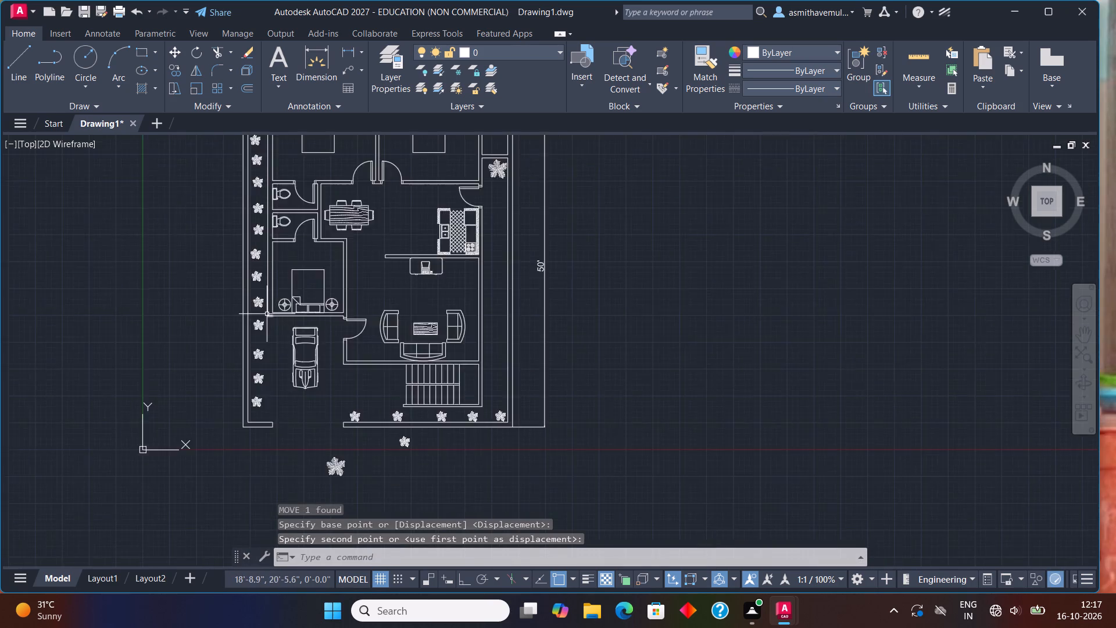
scroll(267, 314, down, 1)
scroll(302, 294, up, 1)
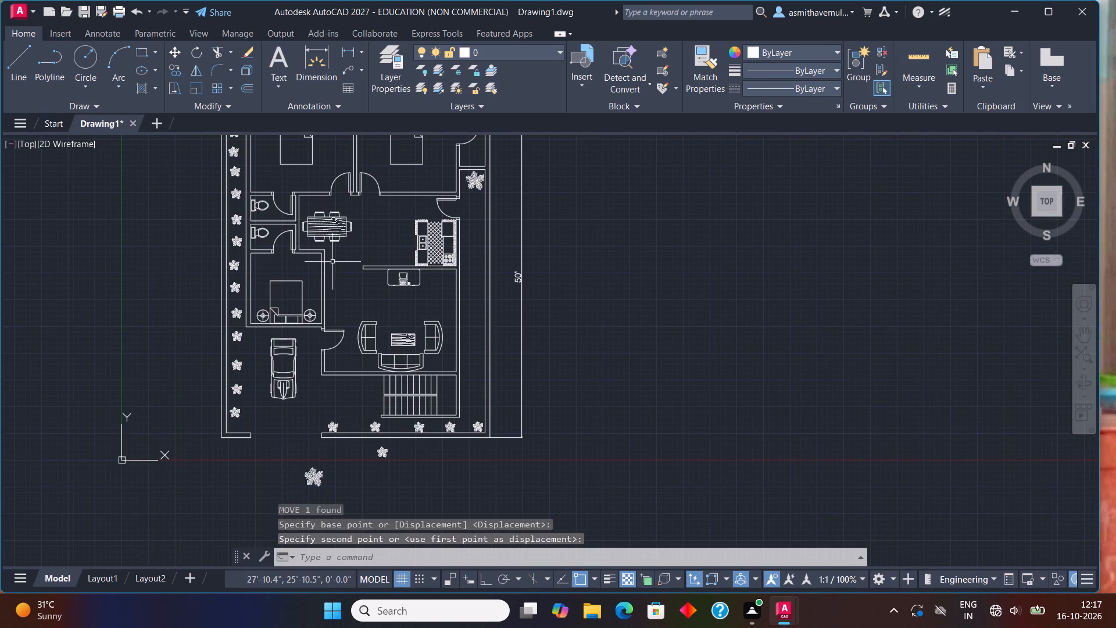
scroll(345, 266, up, 1)
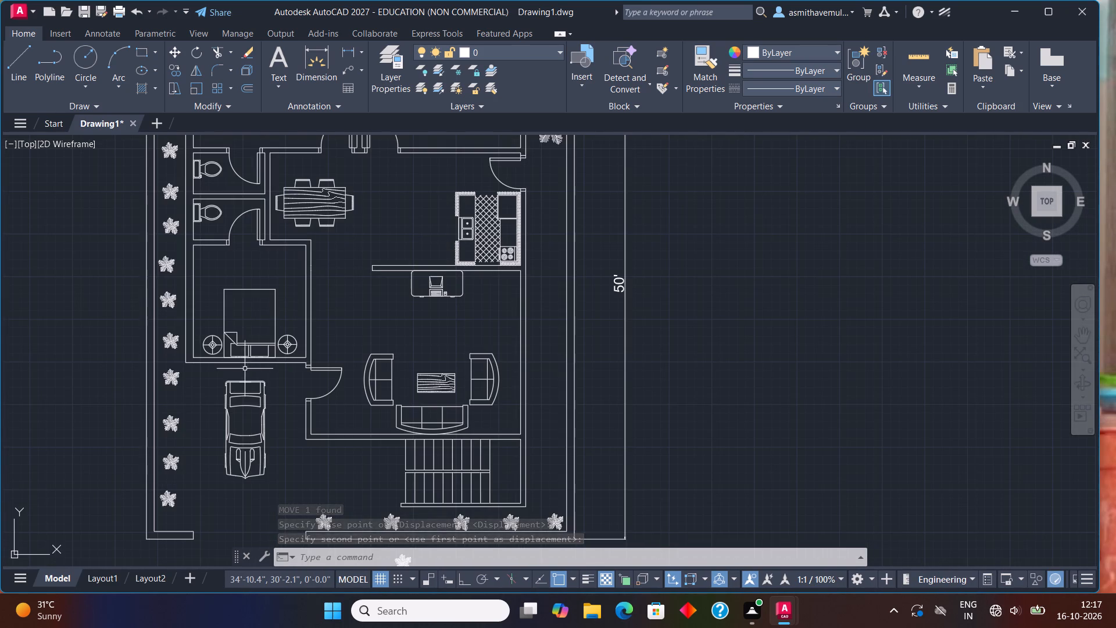
click(176, 462)
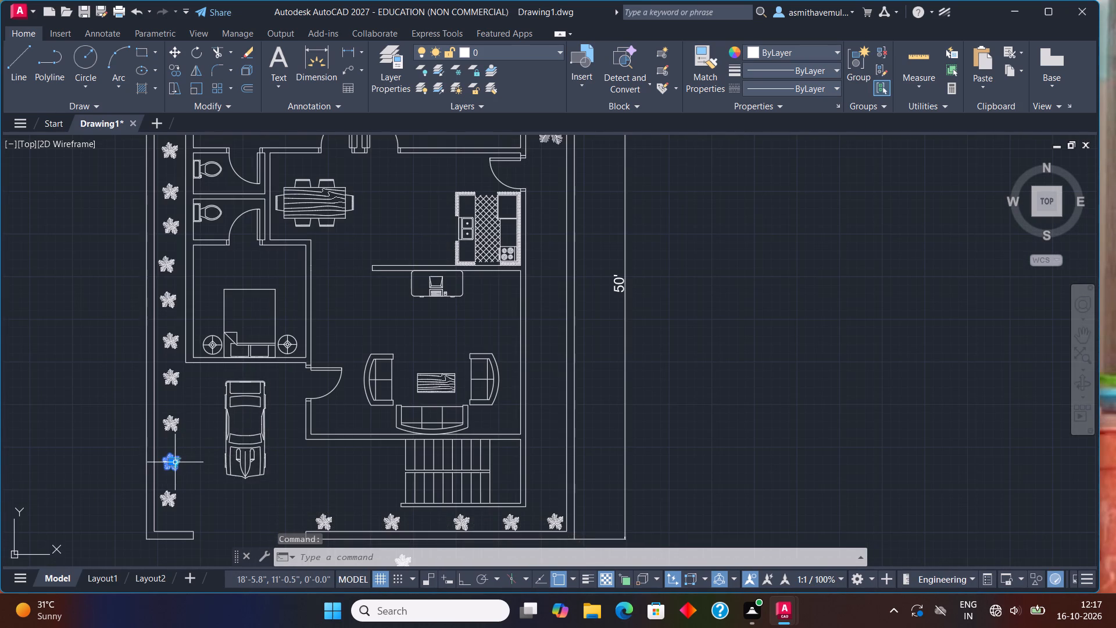
key(Delete)
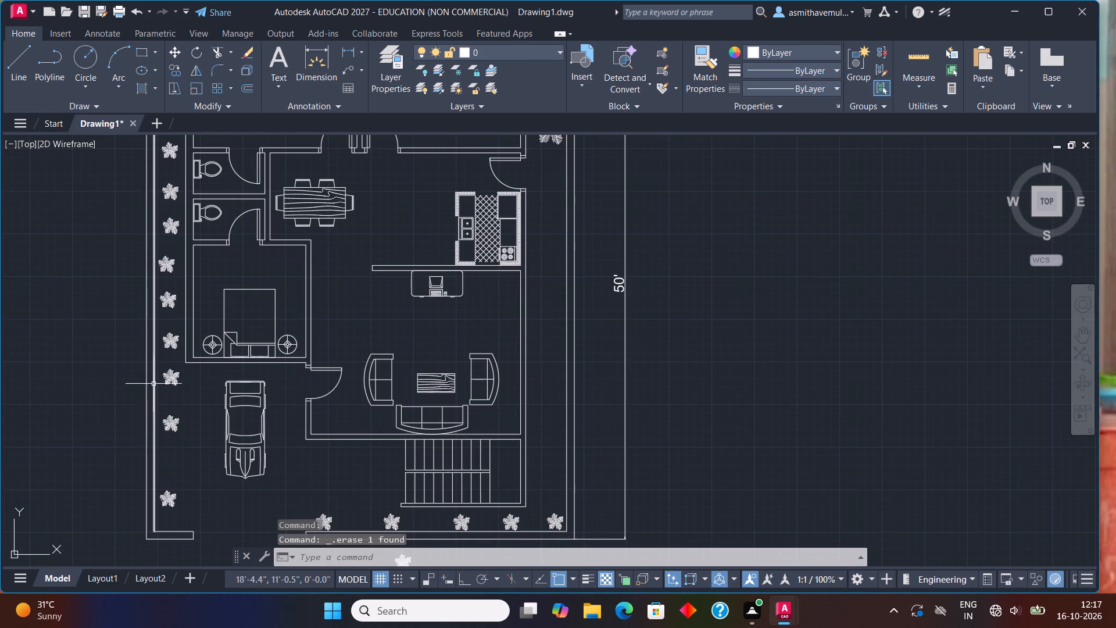
click(166, 376)
key(Delete)
click(167, 297)
key(Delete)
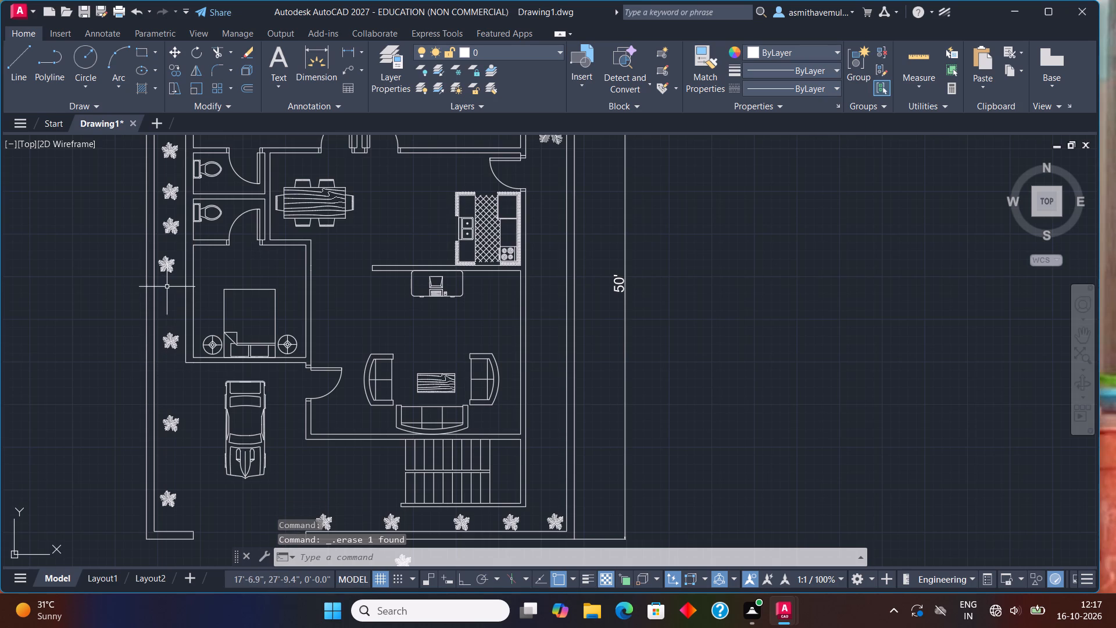
click(173, 225)
key(Delete)
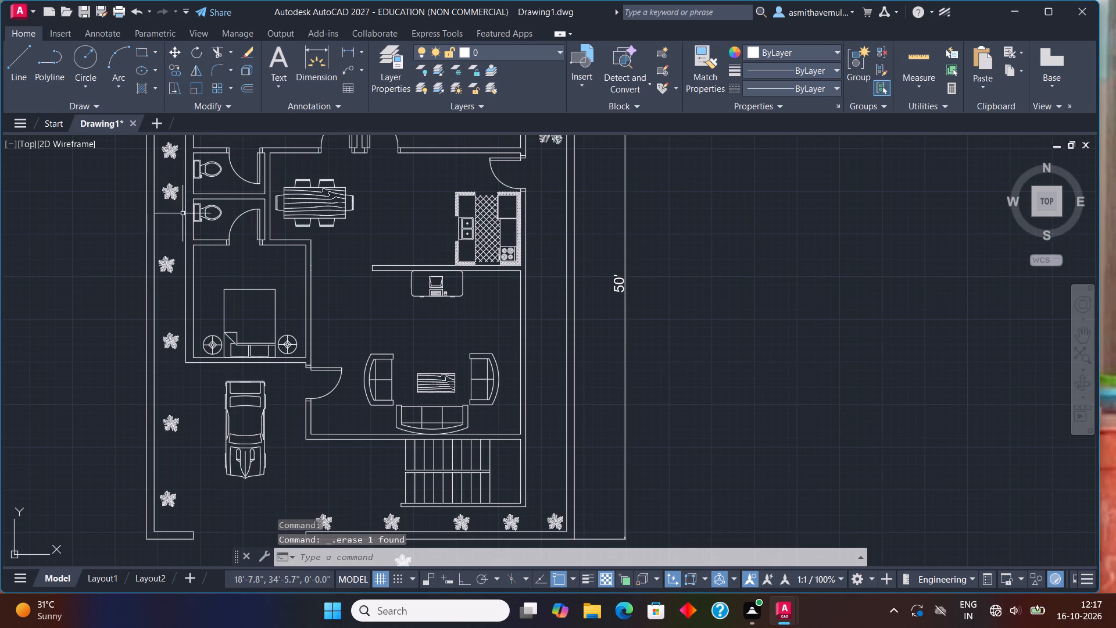
Delete two more alternate plants in the west strip: the one near the northern toilet's north wall and the second from the north end.
scroll(184, 210, down, 1)
middle_drag(189, 210, 267, 315)
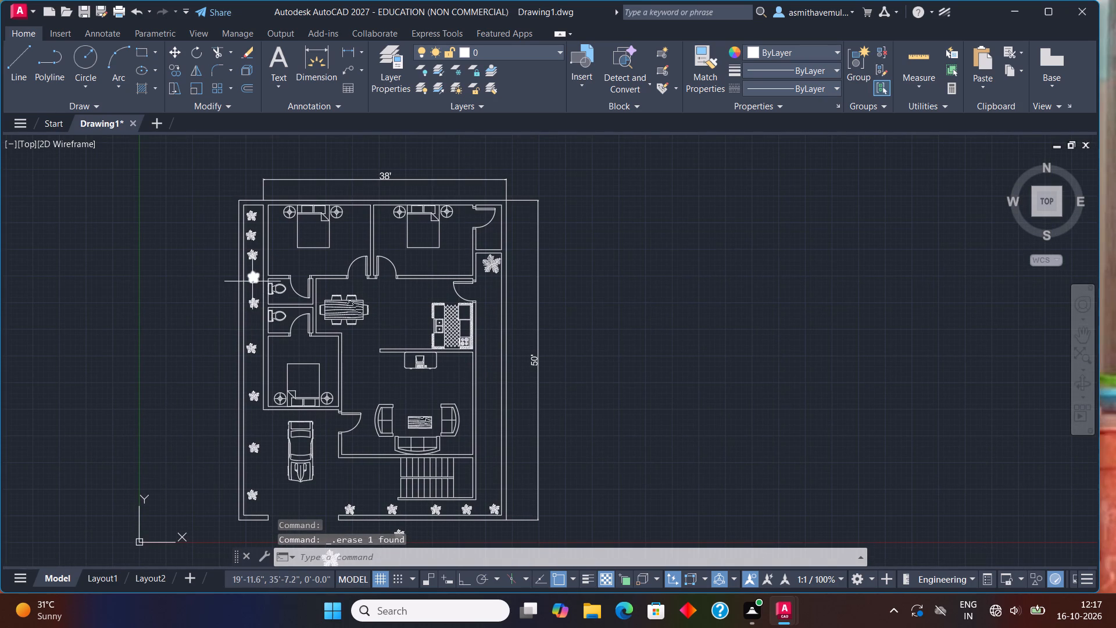
click(252, 280)
key(Delete)
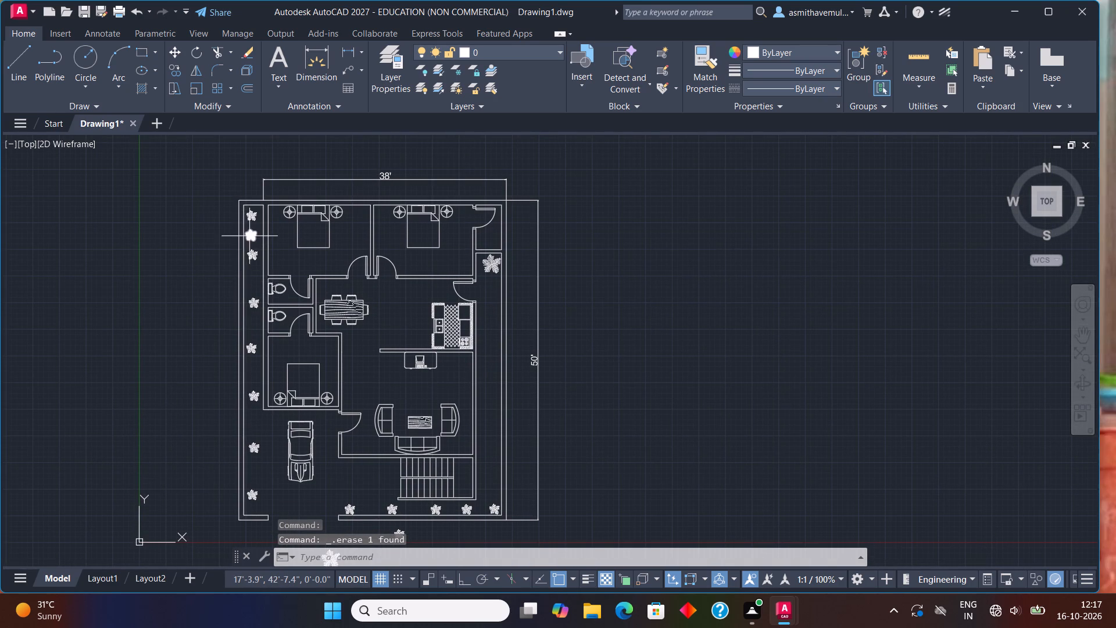
click(251, 235)
key(Delete)
Examine the overall floor plan, the west plant row, the kitchen and the passage along the east boundary wall.
scroll(534, 312, down, 2)
scroll(534, 312, up, 3)
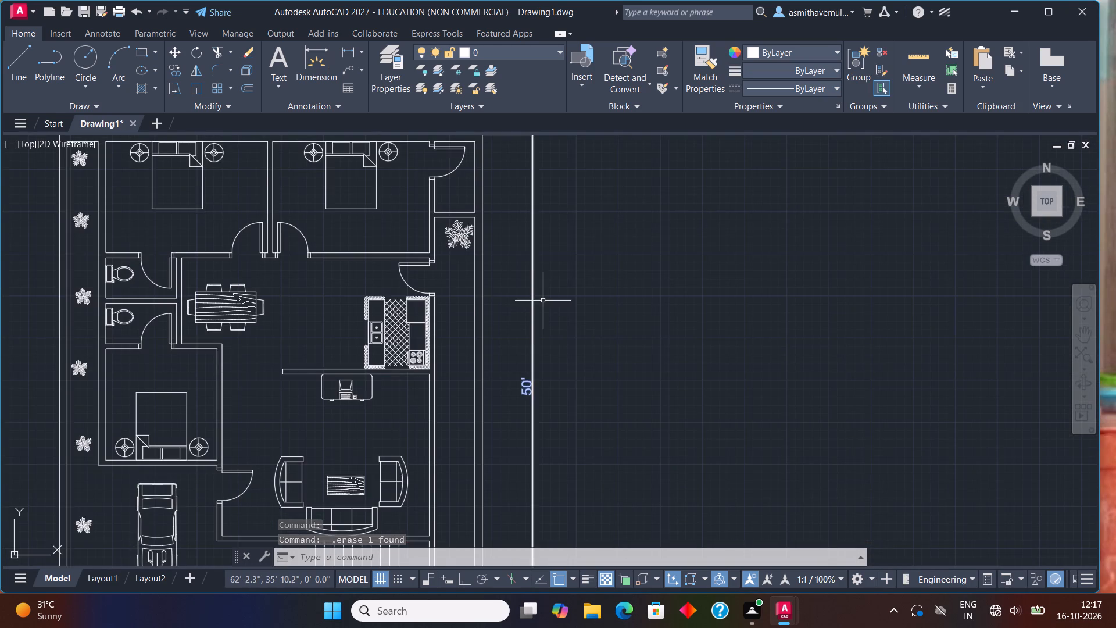
scroll(544, 299, down, 1)
middle_drag(542, 294, 477, 184)
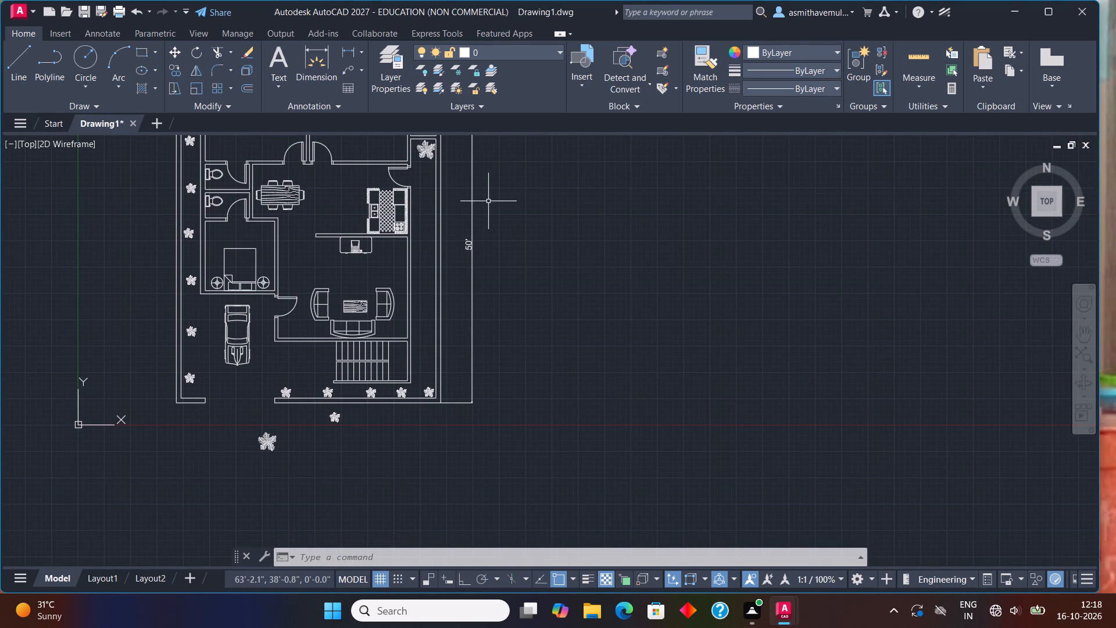
middle_drag(435, 262, 430, 377)
scroll(407, 336, up, 1)
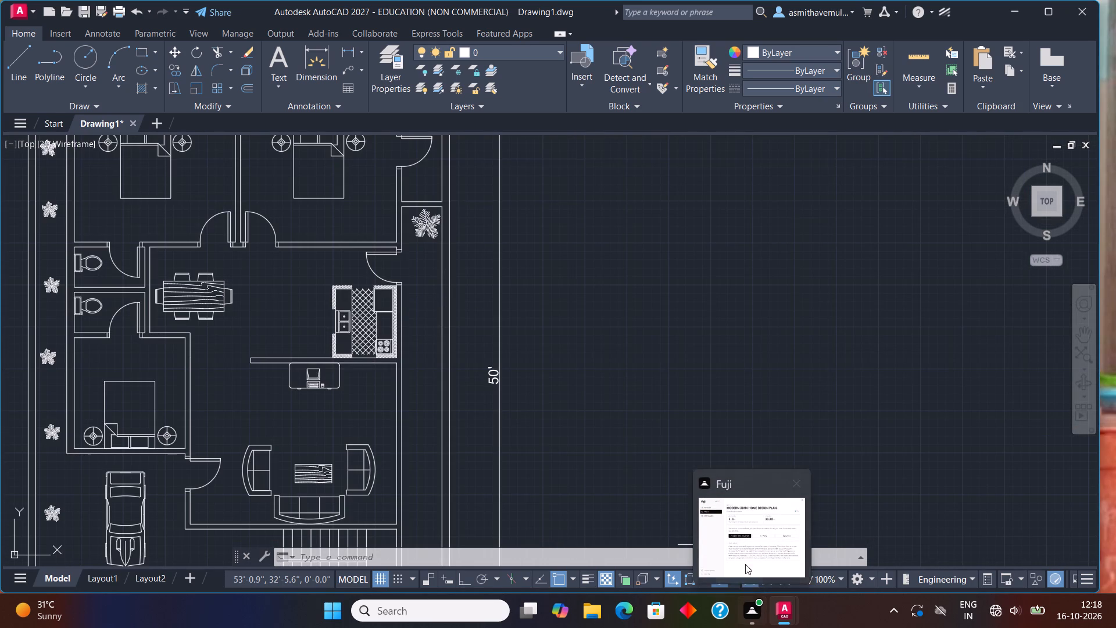
scroll(424, 404, down, 1)
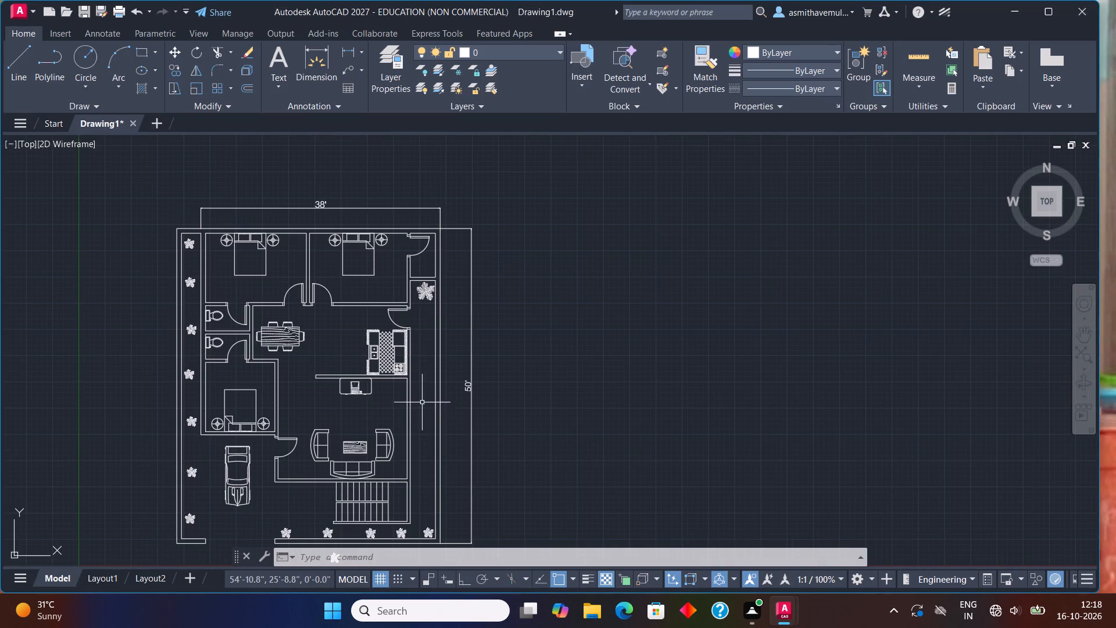
middle_drag(431, 399, 499, 374)
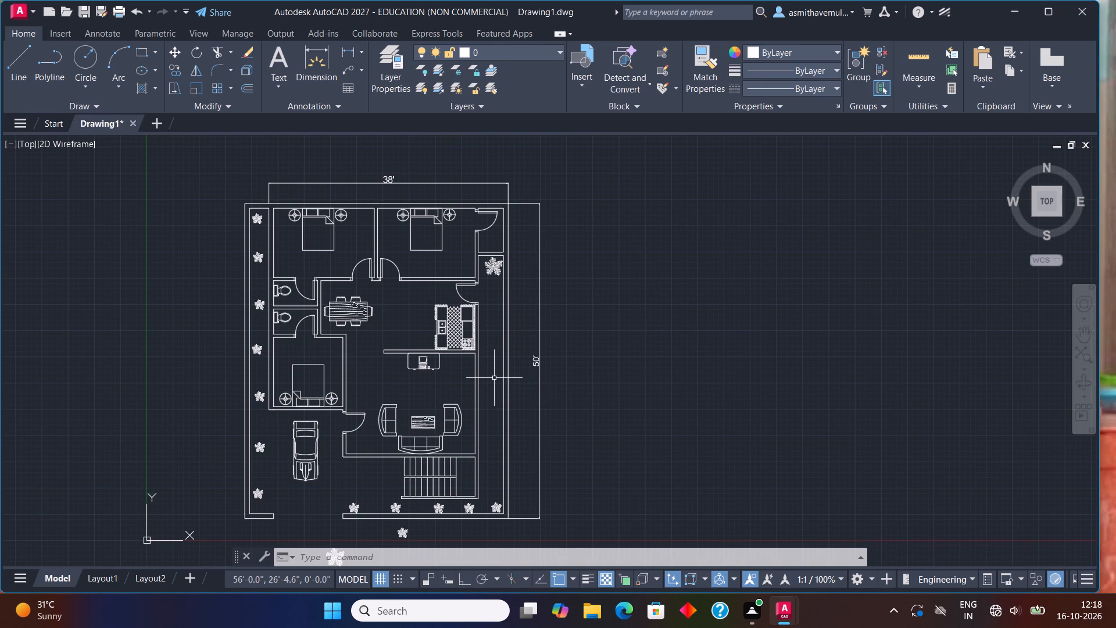
scroll(475, 368, up, 2)
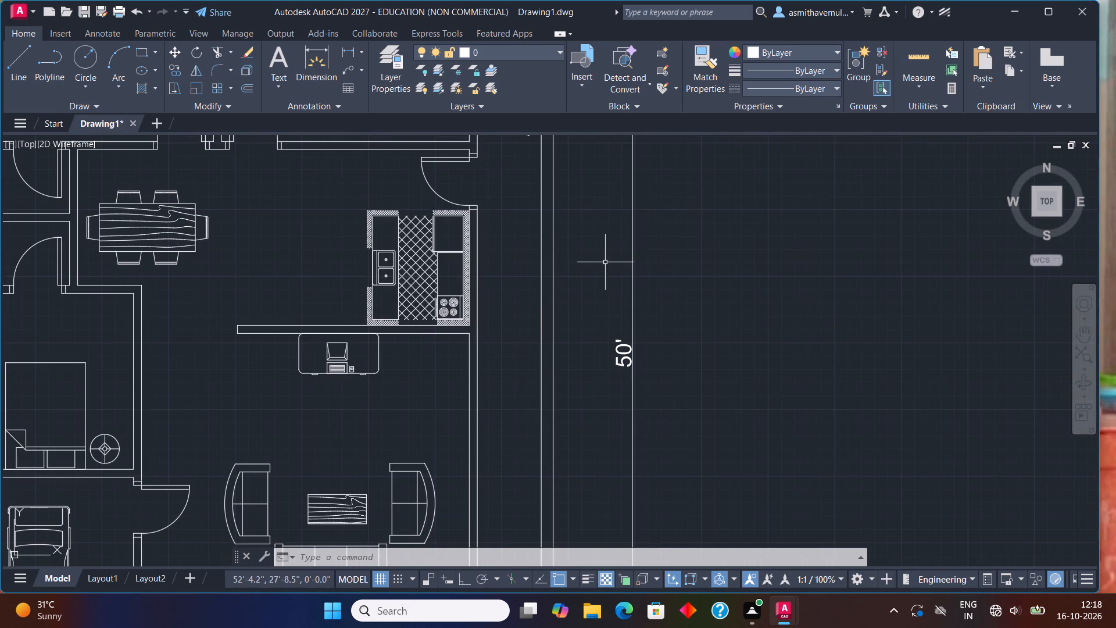
middle_drag(581, 282, 482, 342)
middle_drag(596, 292, 589, 291)
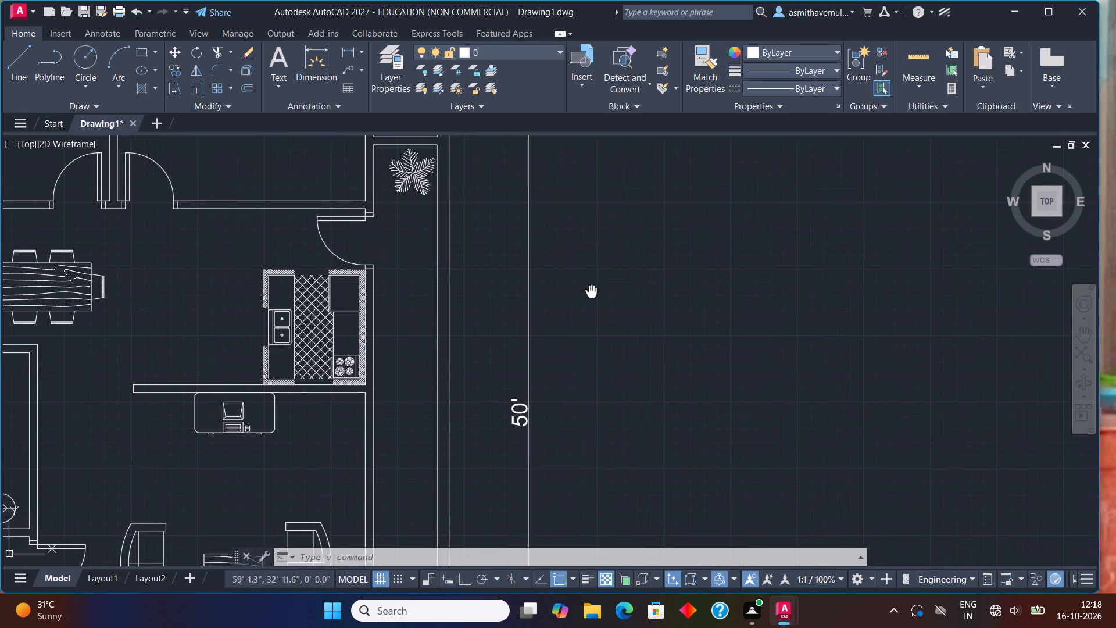
middle_drag(589, 291, 437, 337)
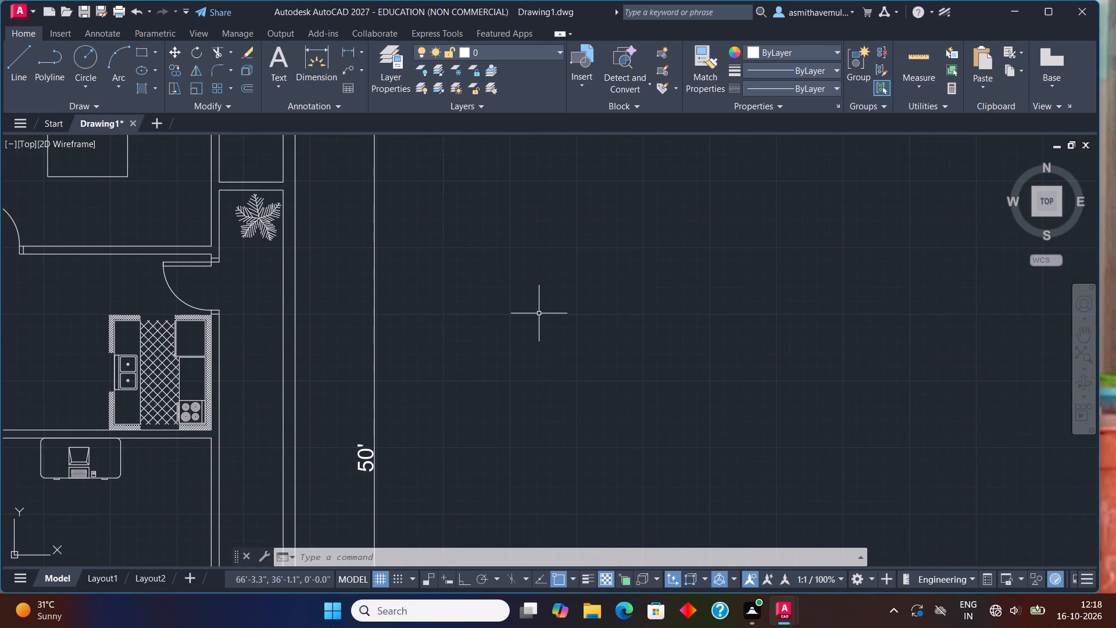
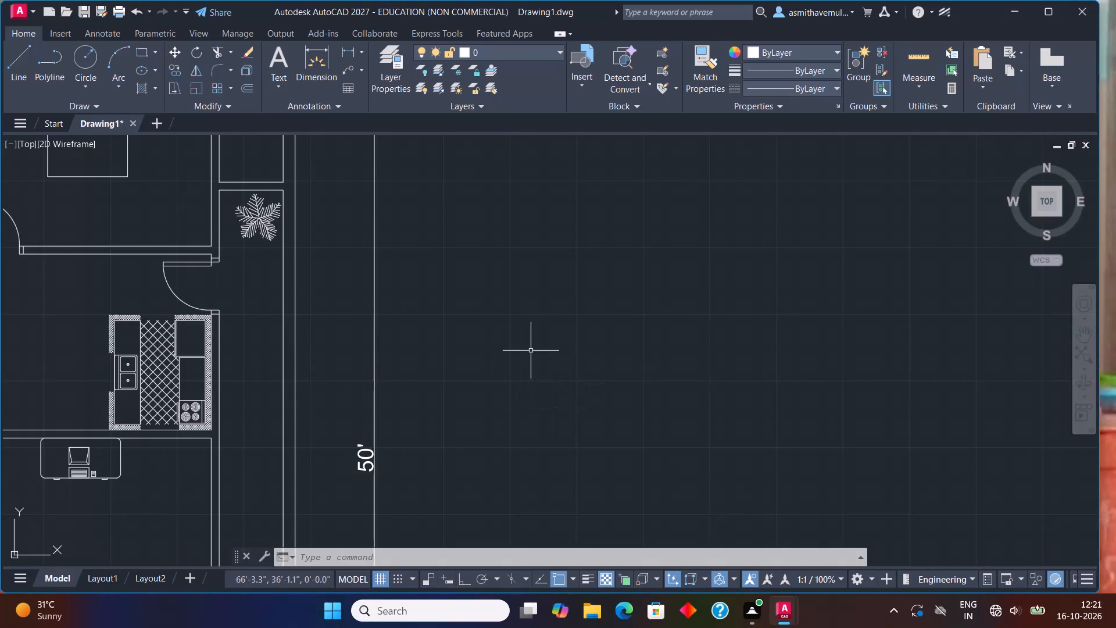
Draw a rectangle 3' long and 9" wide in the empty area east of the plan's 50' dimension.
text(REC)
key(Return)
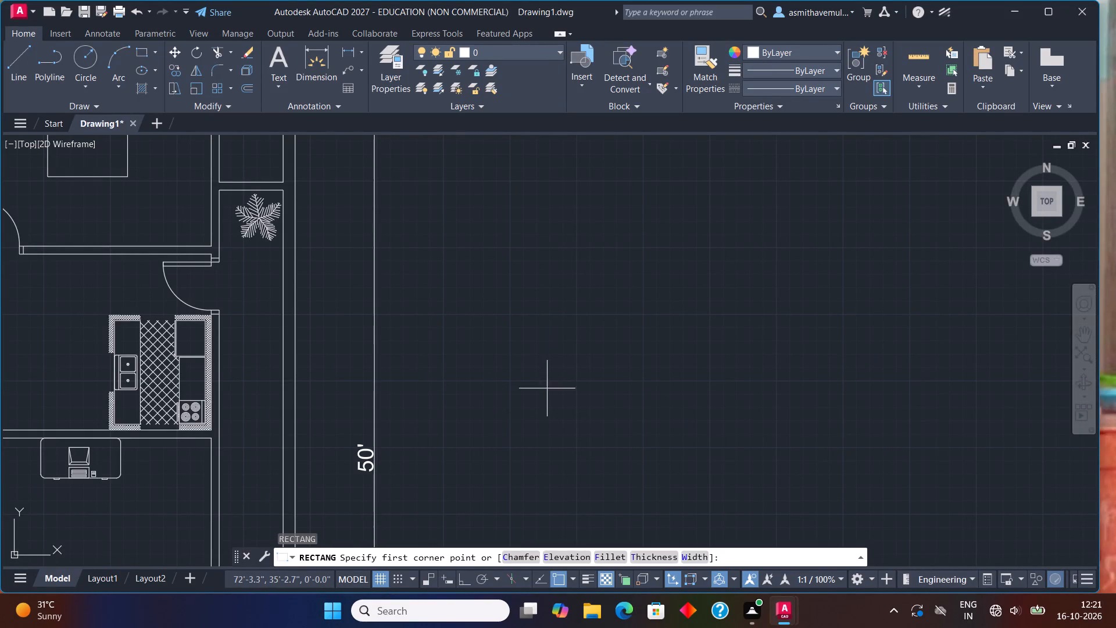
drag(555, 388, 562, 377)
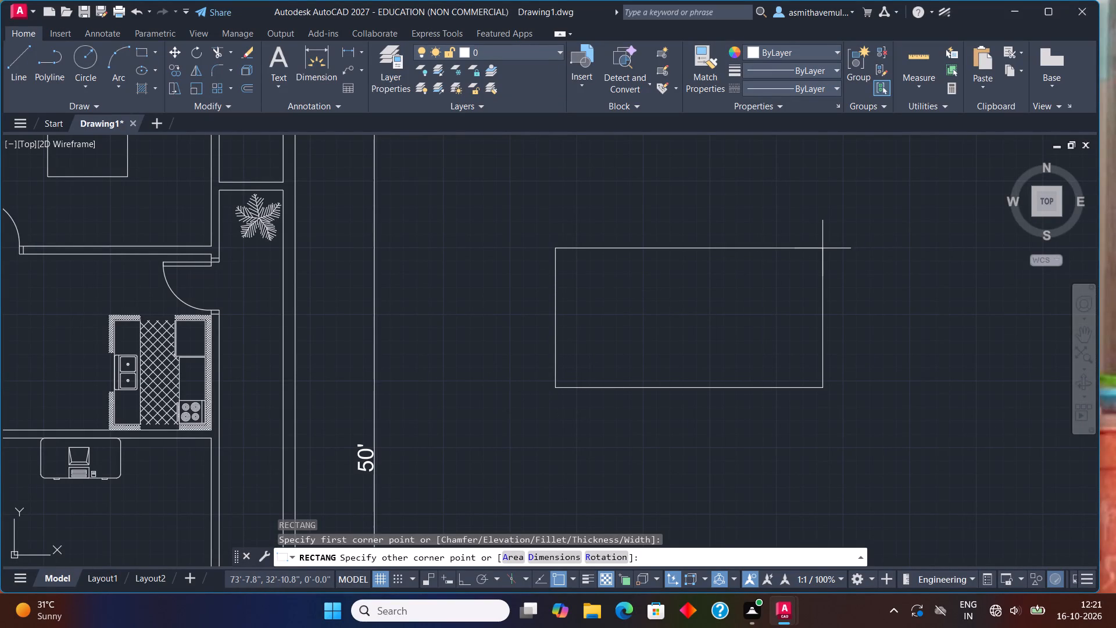
key(d)
key(Return)
text(3')
key(Return)
text(9")
key(Return)
click(823, 246)
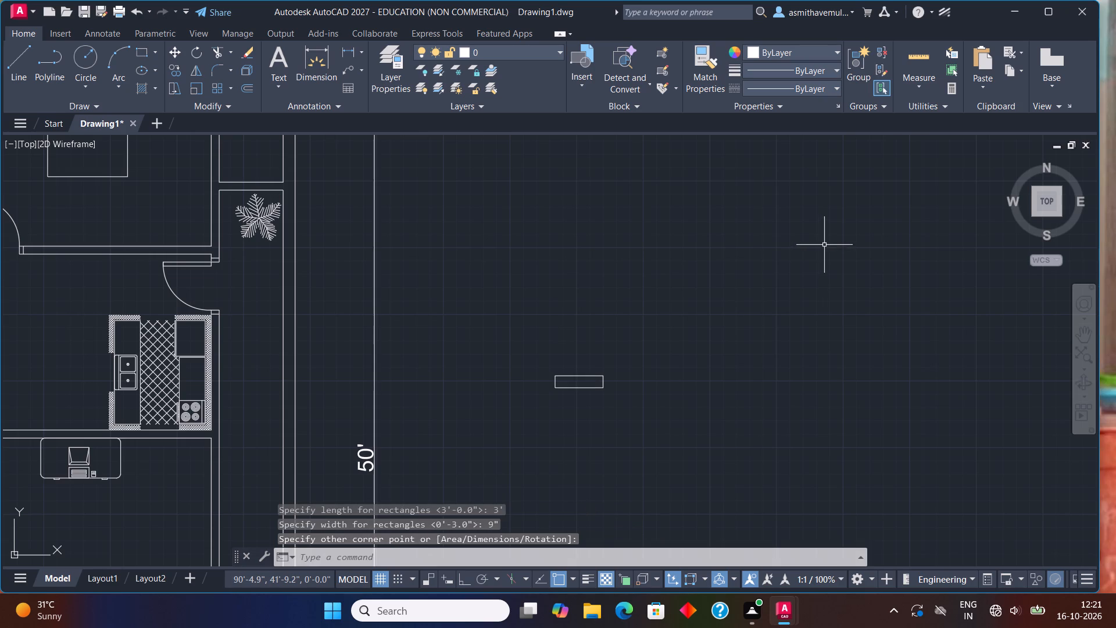
Explode the new 3' by 9" rectangle into separate lines.
scroll(602, 411, up, 2)
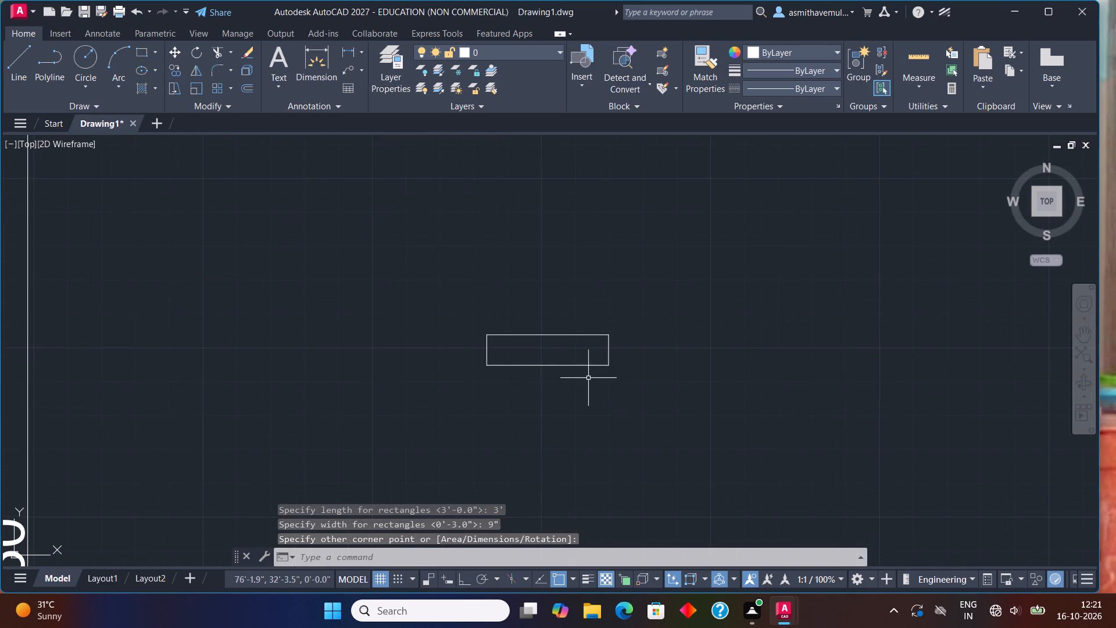
click(588, 367)
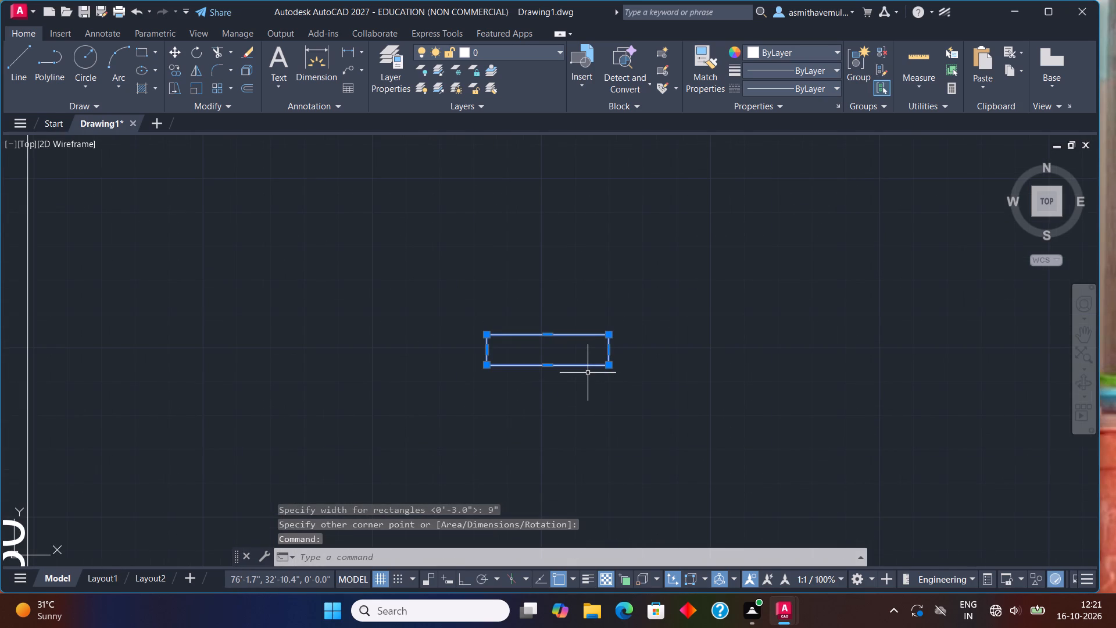
key(x)
key(Return)
Draw a horizontal centre line across the rectangle between the midpoints of its two short sides.
key(l)
key(Return)
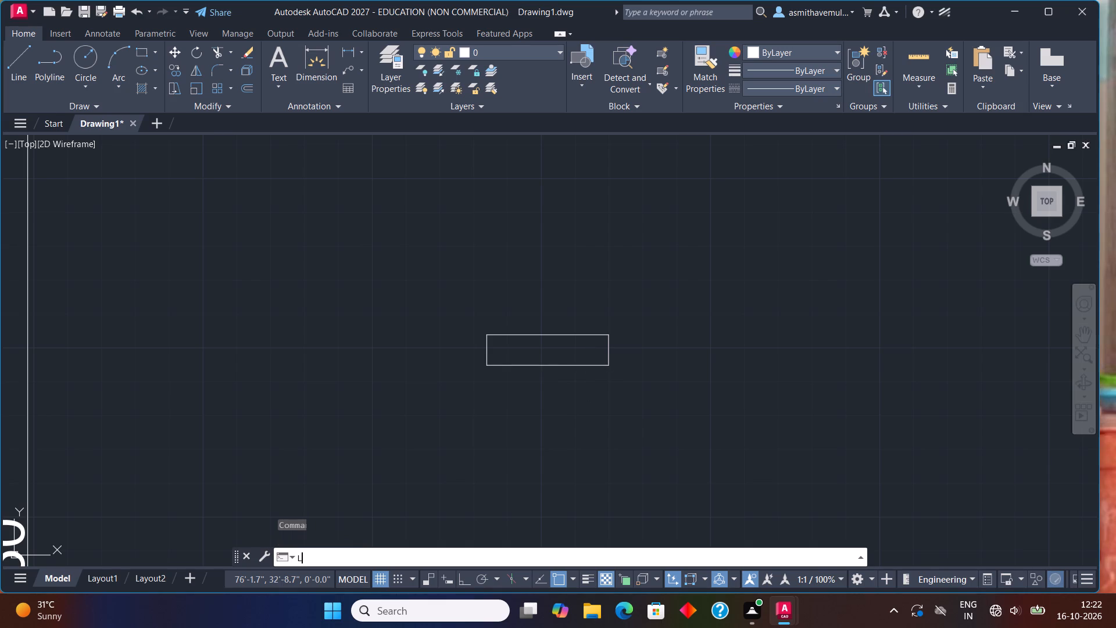
scroll(556, 374, up, 1)
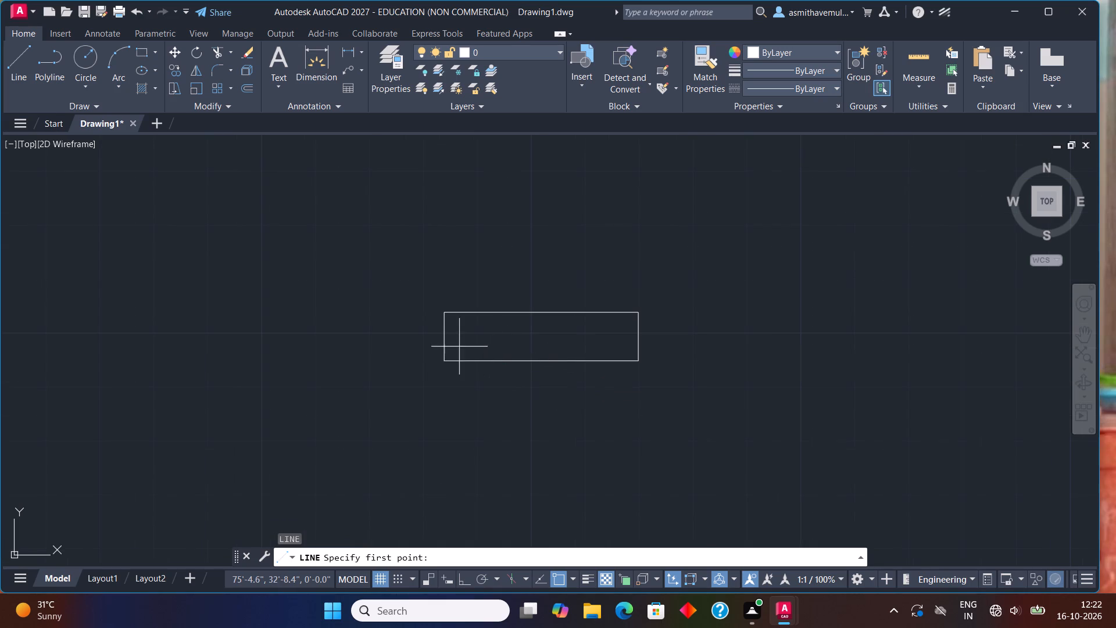
click(448, 340)
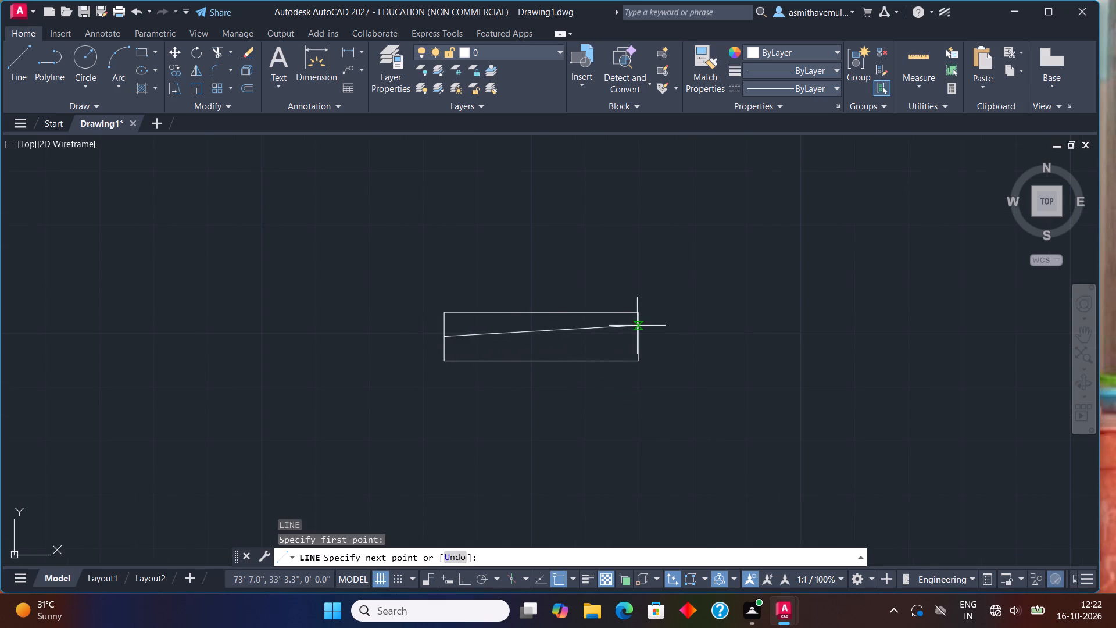
click(640, 334)
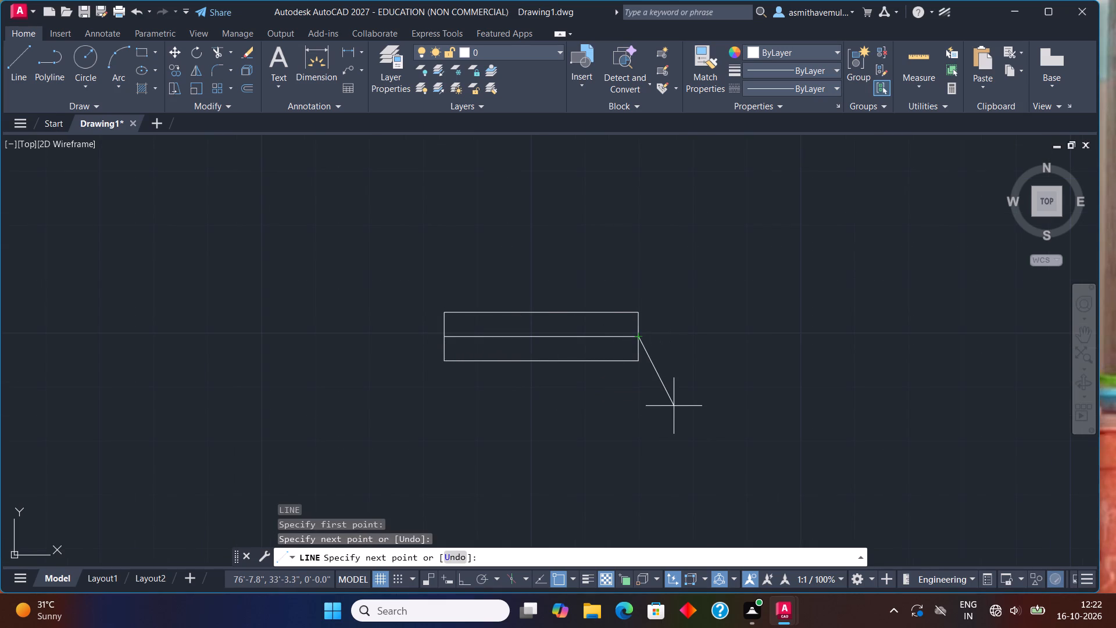
key(Escape)
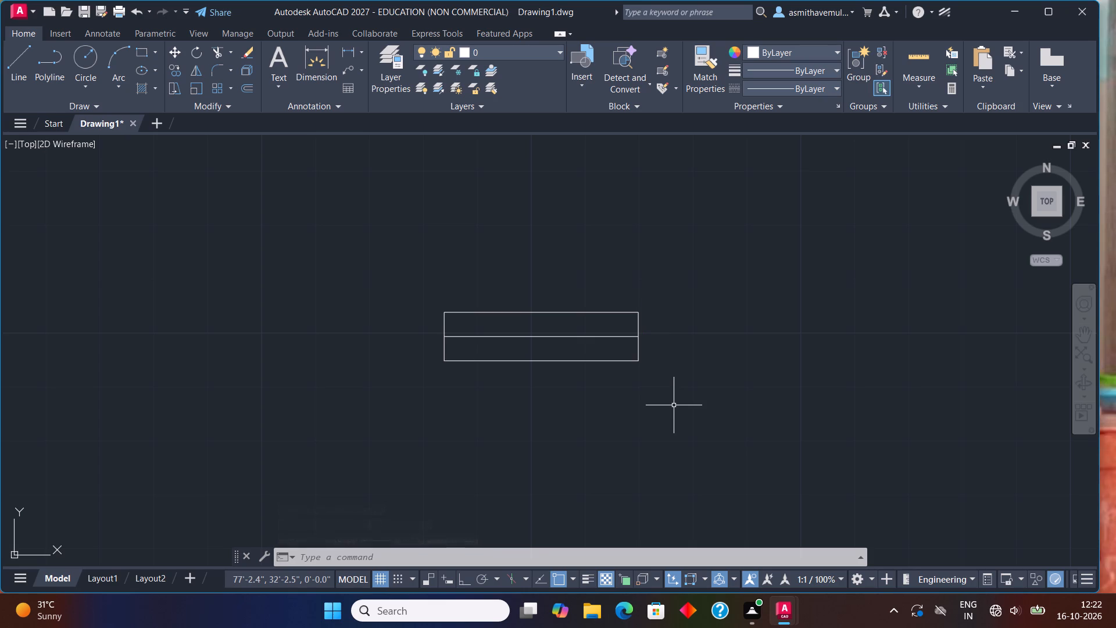
Offset the centre line 3" north and each short side 3" outward to complete the window symbol.
key(o)
key(Return)
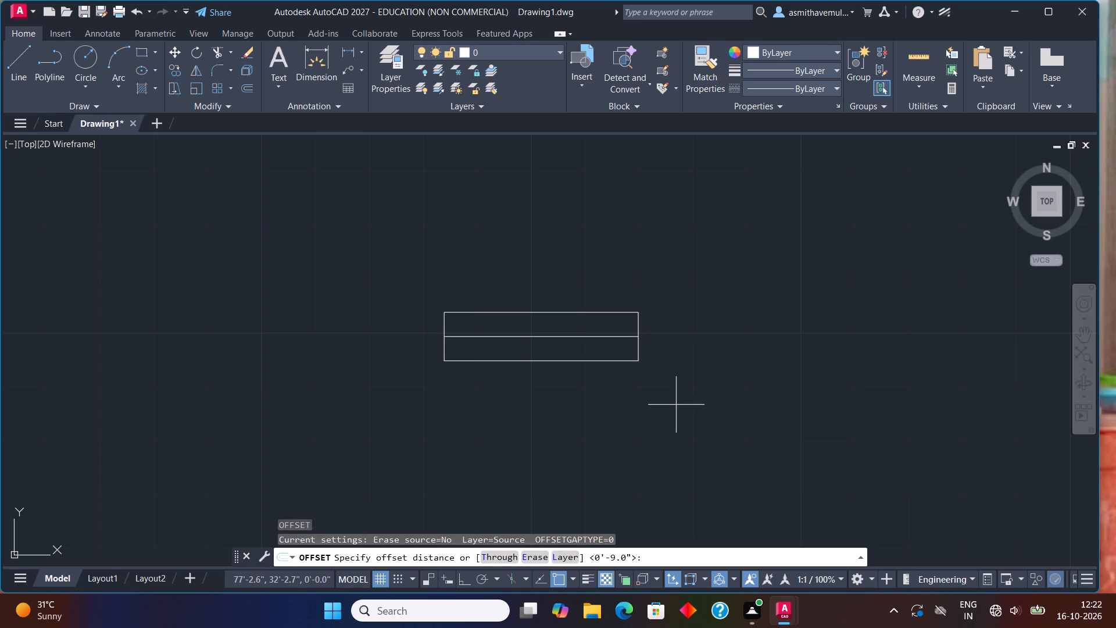
key(3)
key(shift+quotedbl)
key(Return)
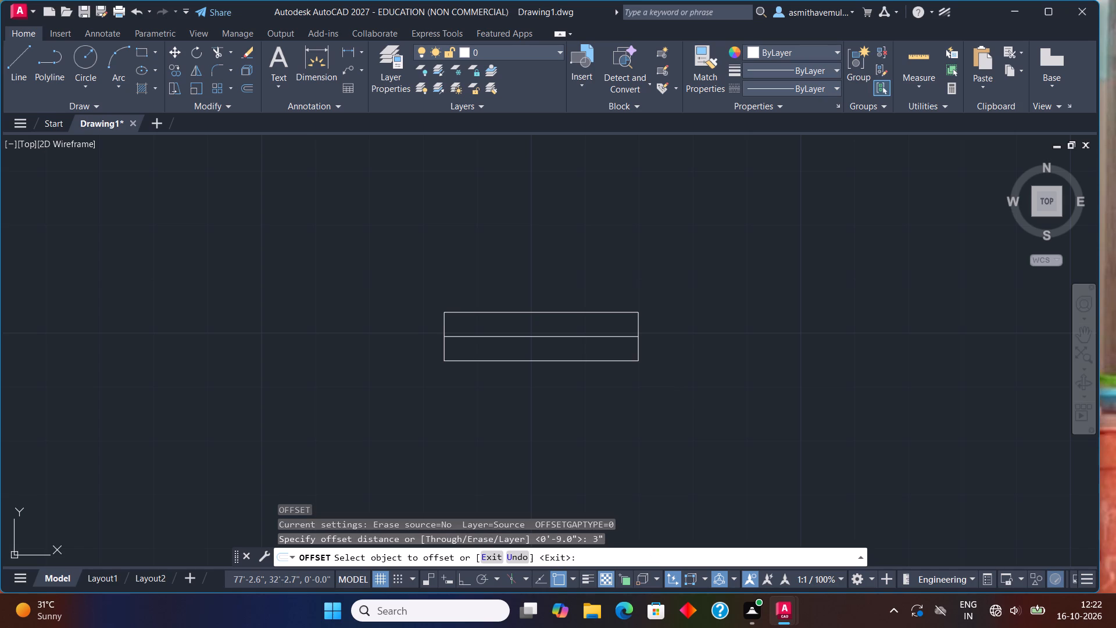
click(602, 337)
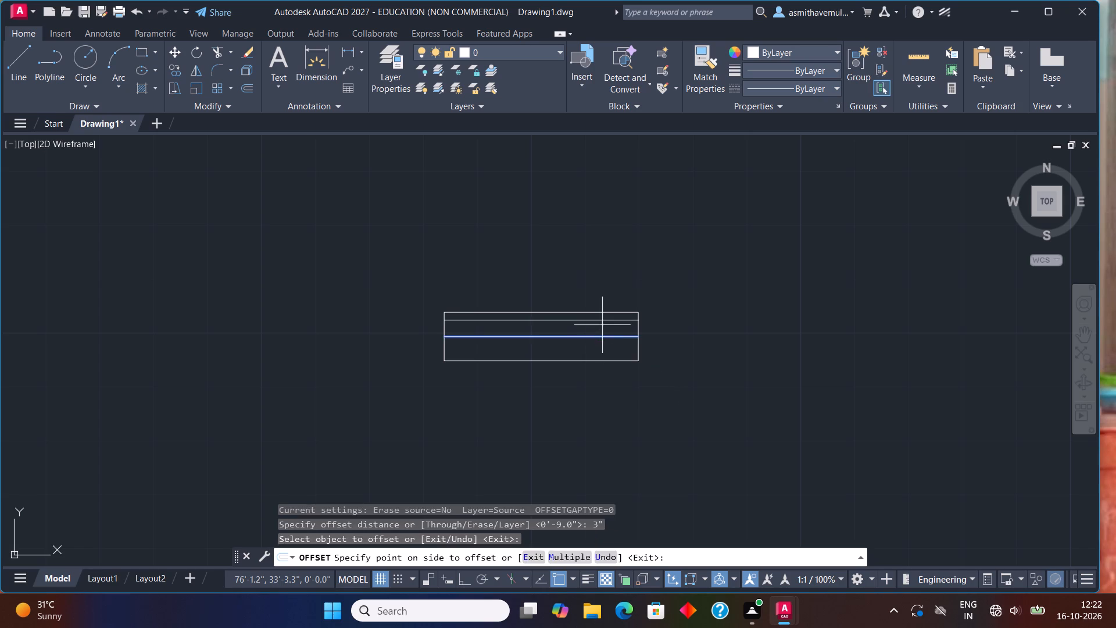
click(602, 324)
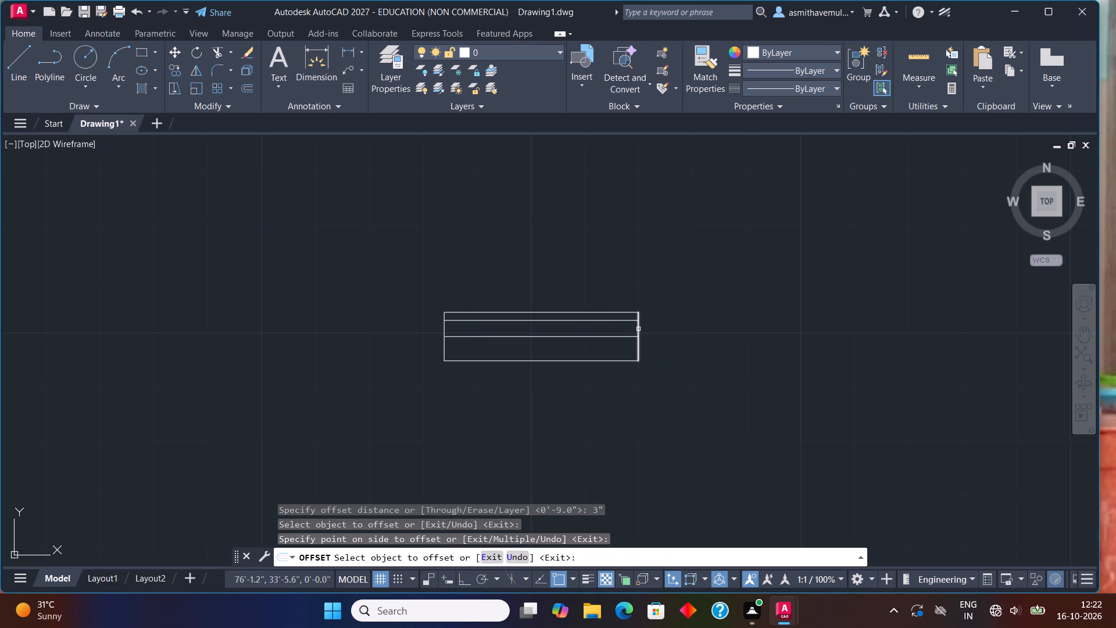
click(637, 329)
click(674, 320)
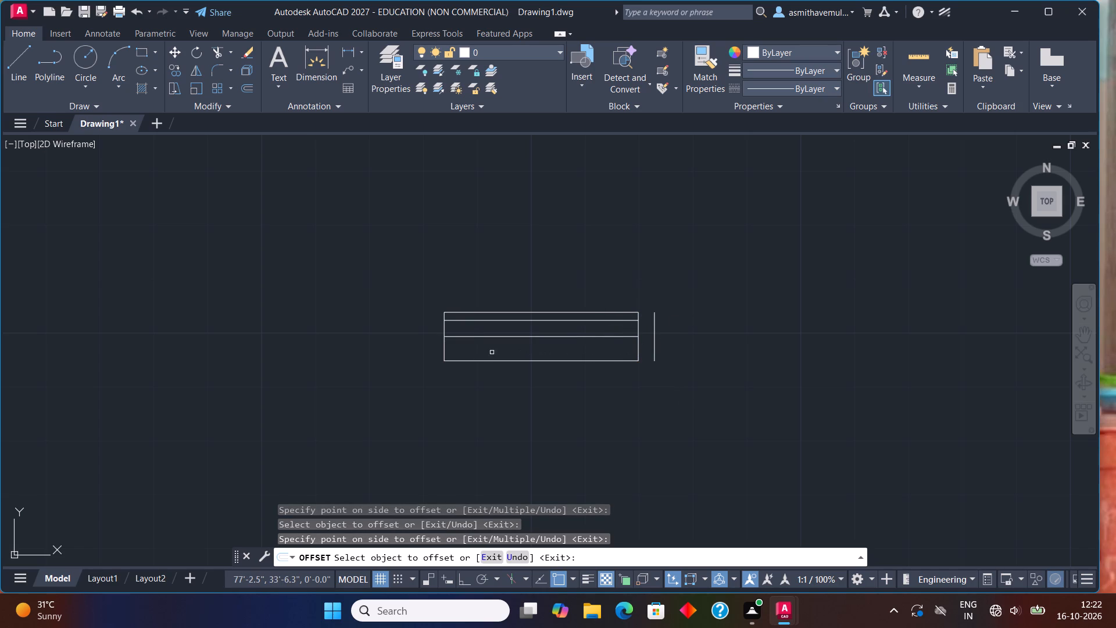
click(446, 348)
click(412, 345)
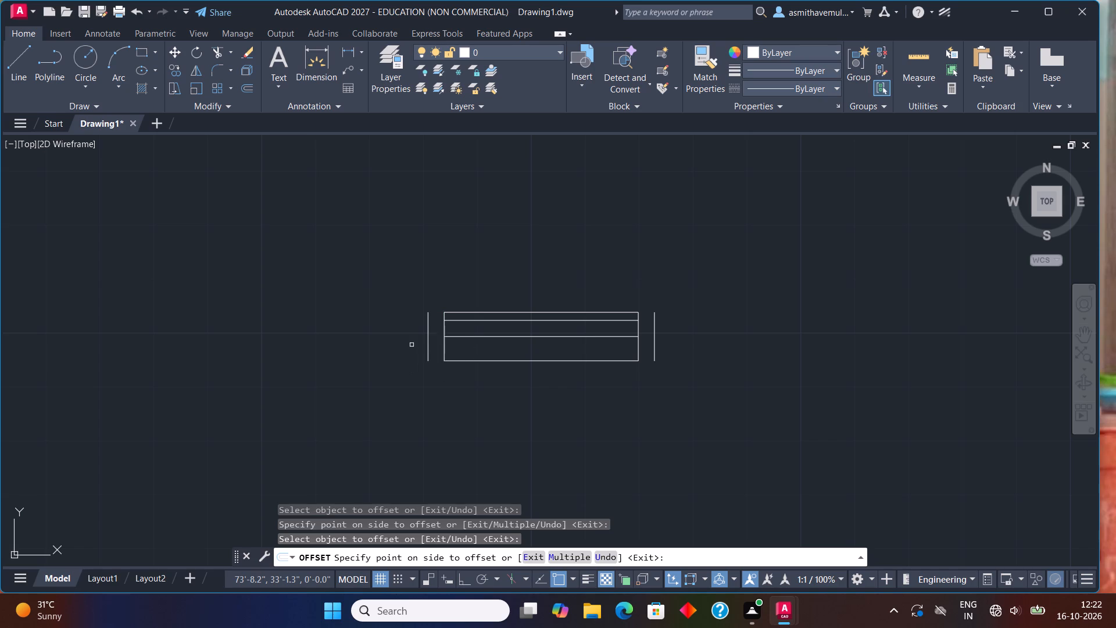
key(Escape)
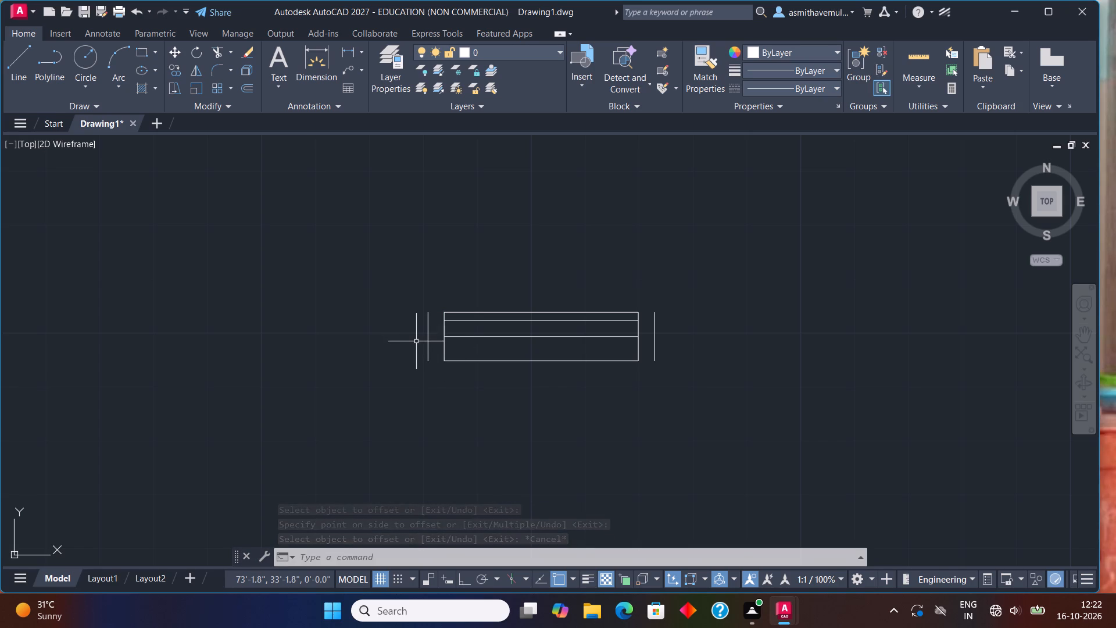
Copy the complete window symbol four times into the empty space north and east of the original.
scroll(487, 347, down, 1)
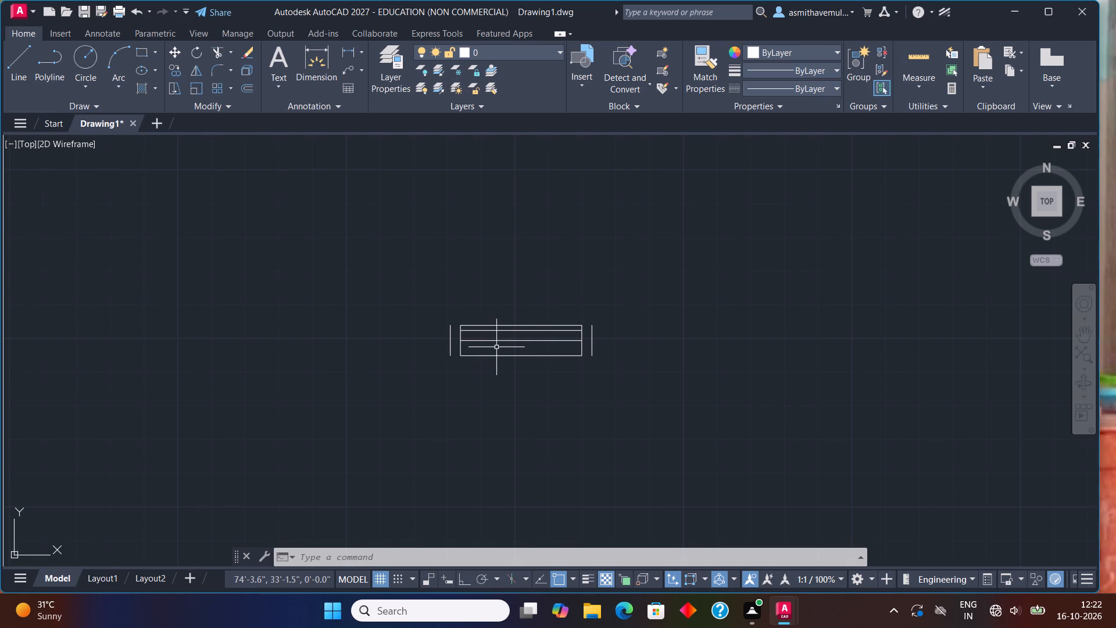
scroll(171, 317, down, 3)
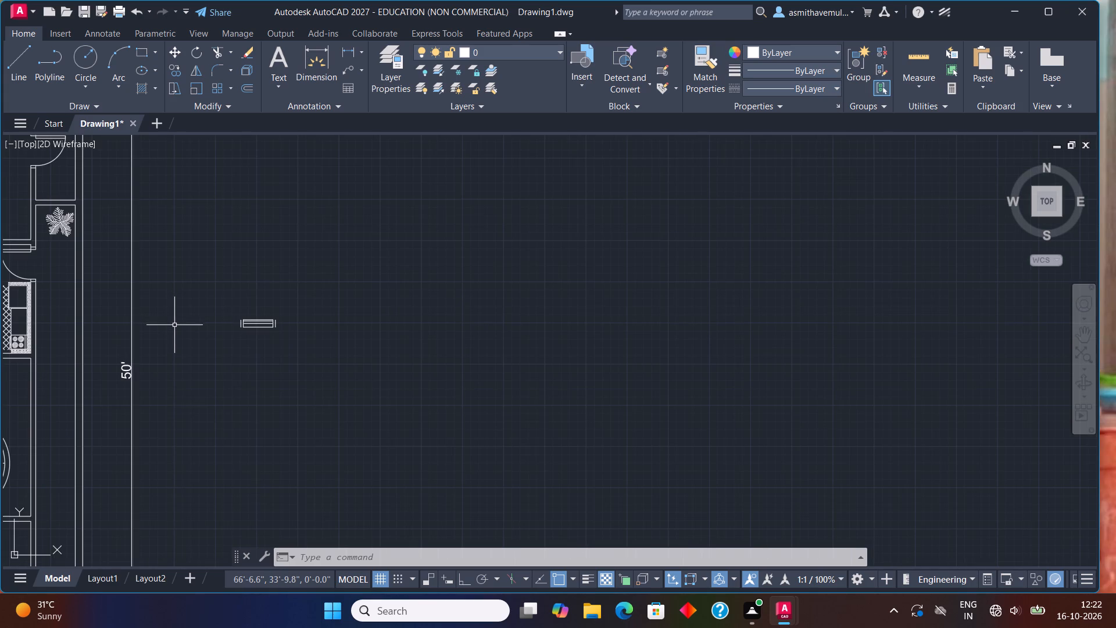
middle_drag(177, 327, 353, 331)
drag(432, 308, 450, 348)
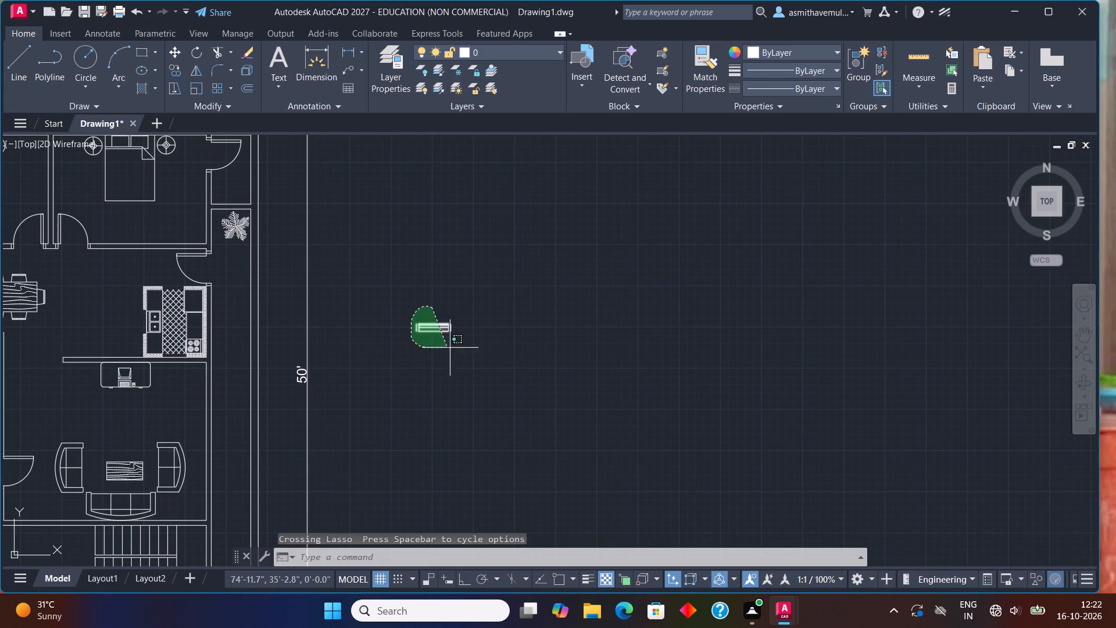
drag(450, 348, 475, 344)
text(COPY)
key(Return)
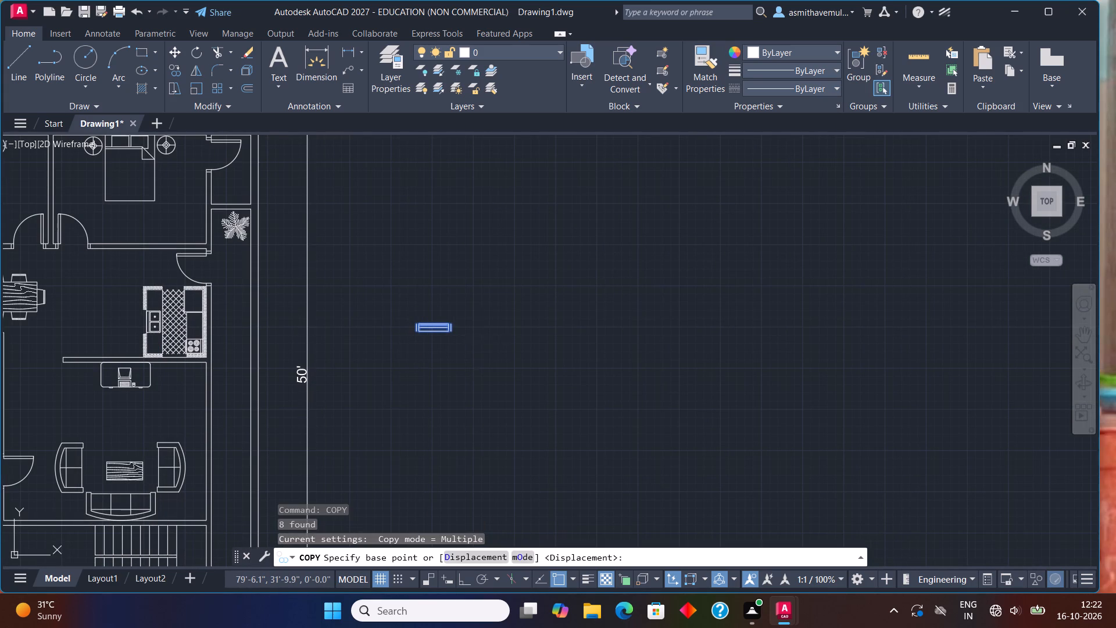
click(423, 326)
click(380, 282)
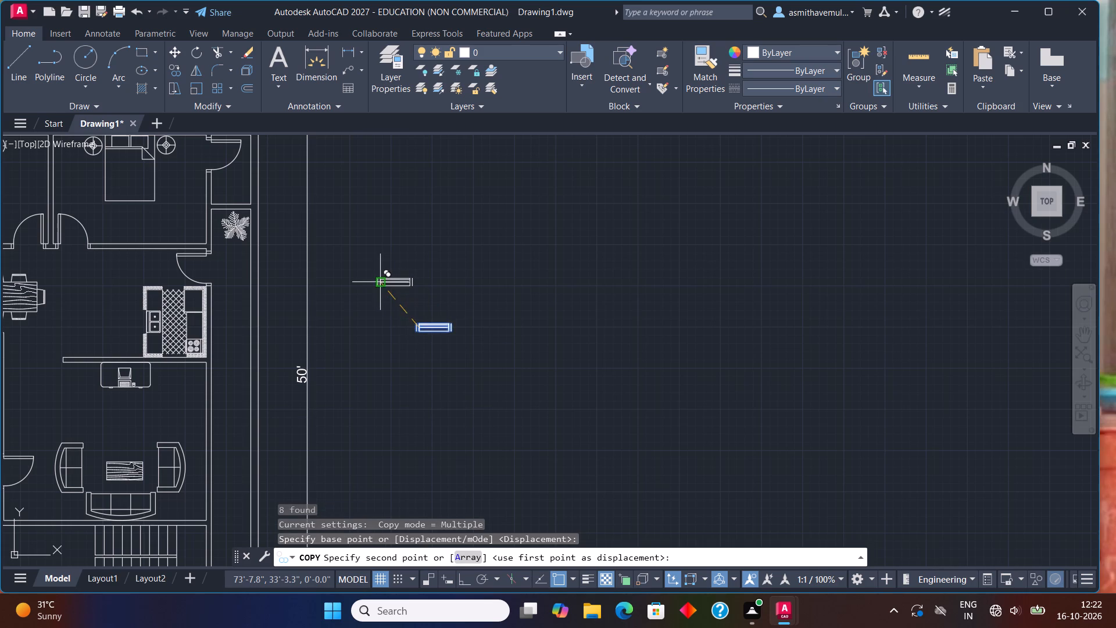
click(405, 252)
click(477, 276)
click(495, 311)
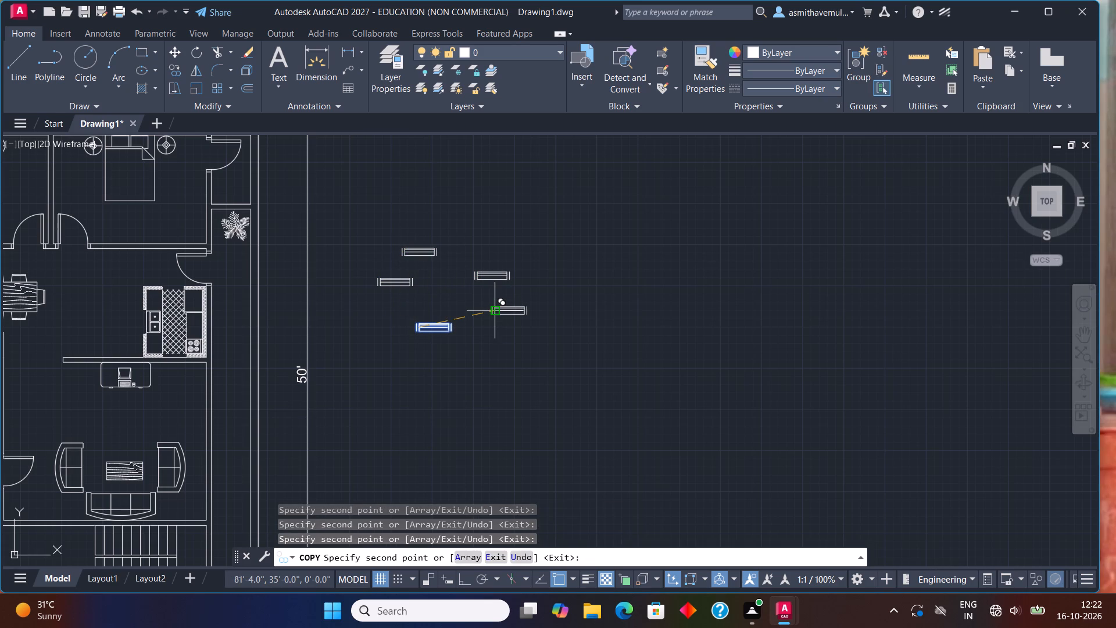
key(Escape)
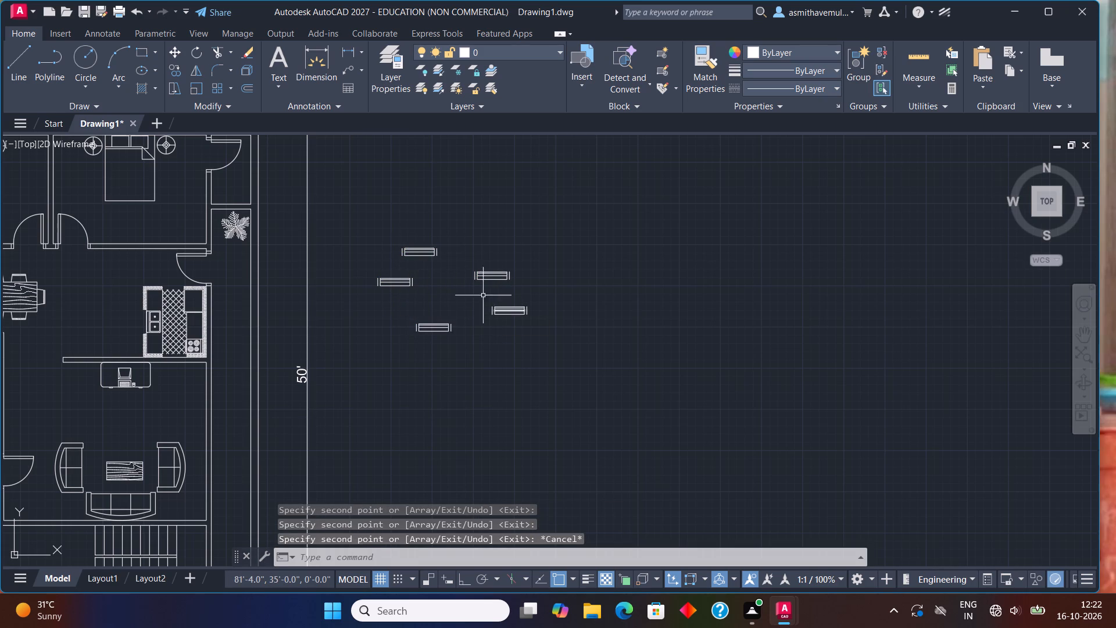
Rotate the original, southernmost window symbol 90 degrees about its east end line, with Ortho on, so it stands vertical.
scroll(237, 403, down, 1)
middle_drag(242, 394, 362, 388)
scroll(362, 375, up, 1)
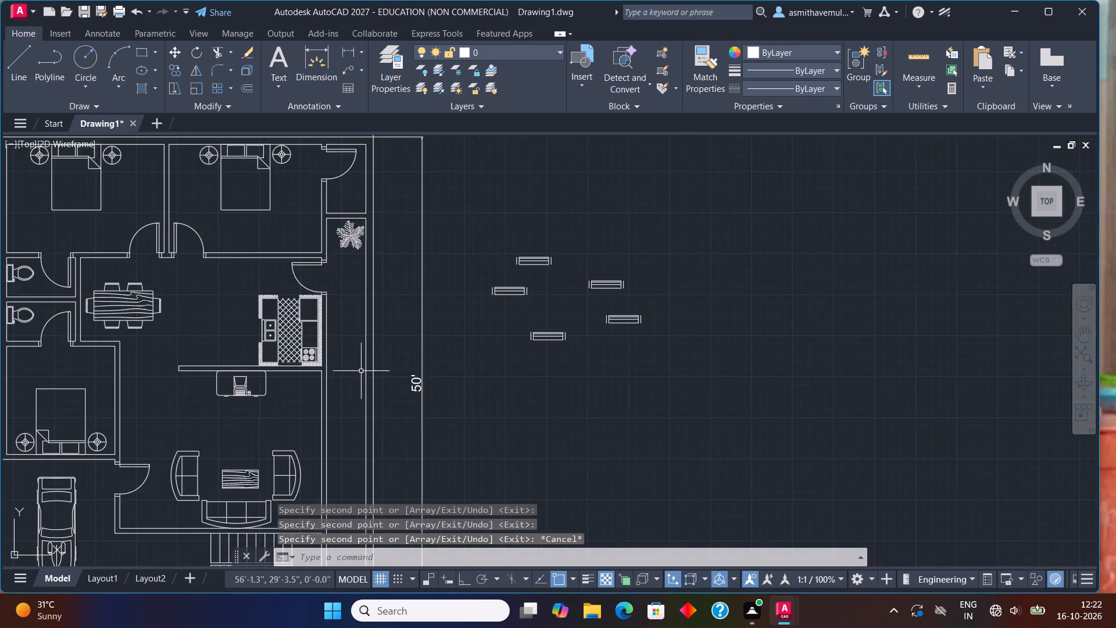
scroll(360, 359, up, 1)
drag(730, 304, 611, 371)
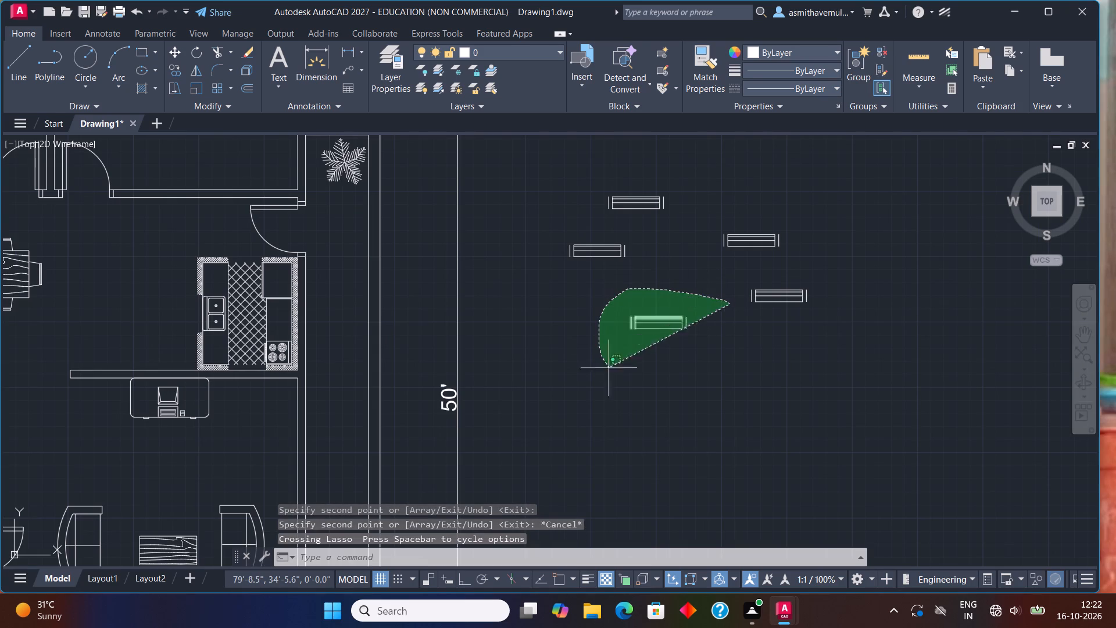
drag(611, 371, 821, 412)
text(RO)
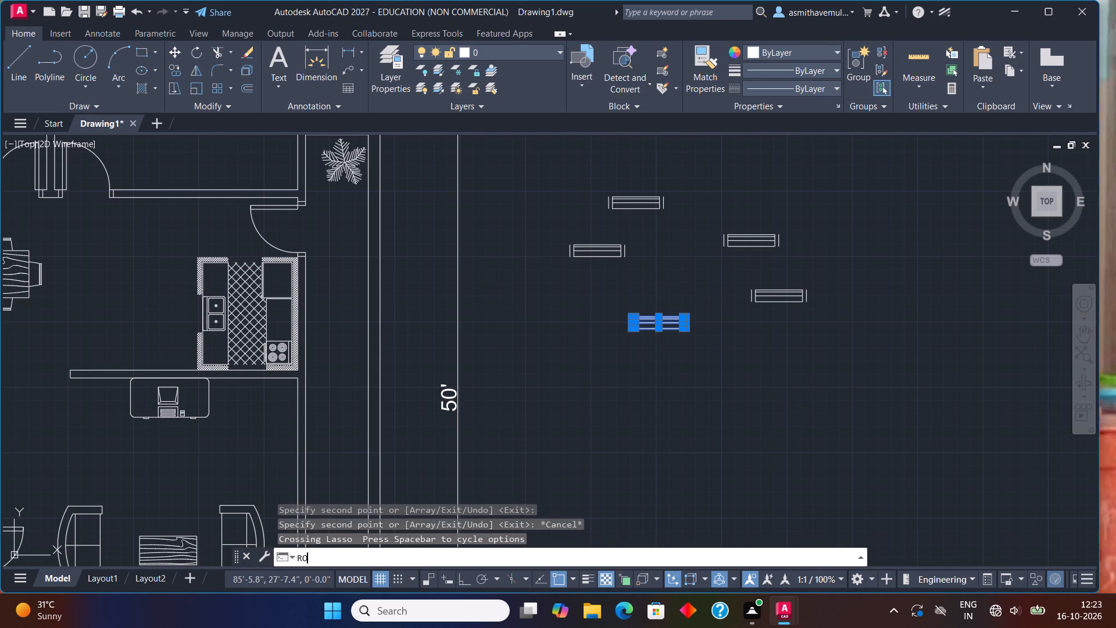
key(Return)
scroll(671, 280, up, 1)
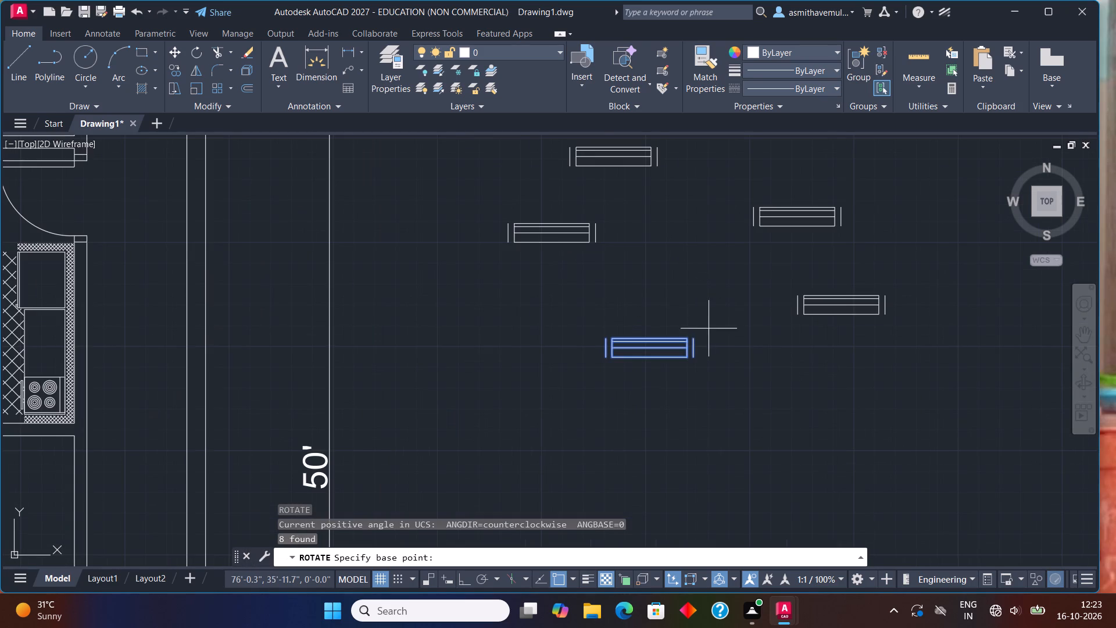
click(693, 342)
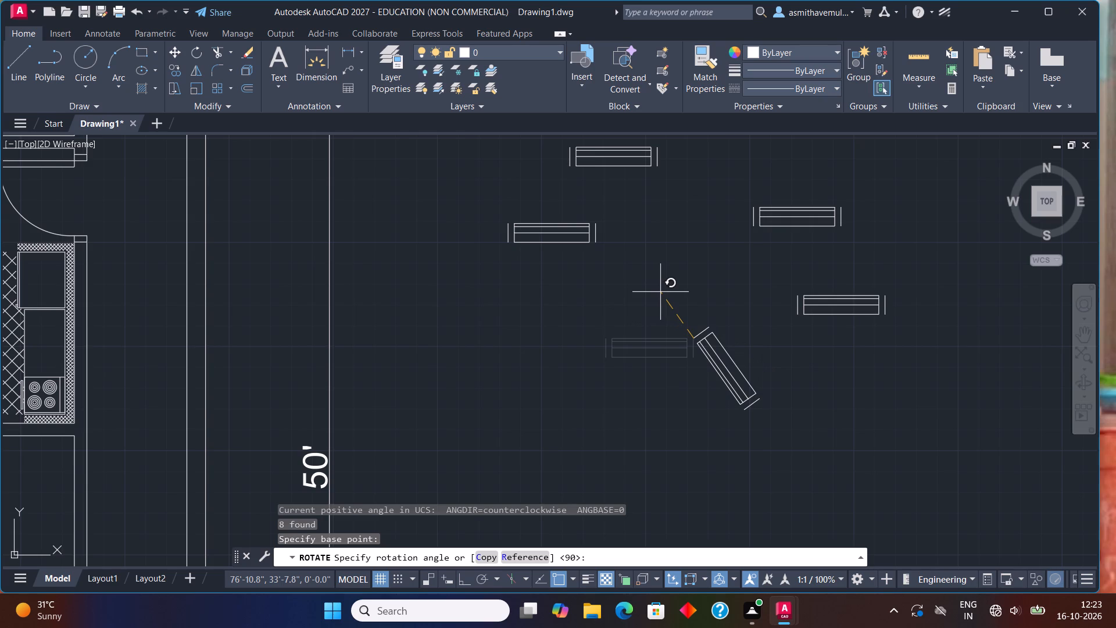
key(F8)
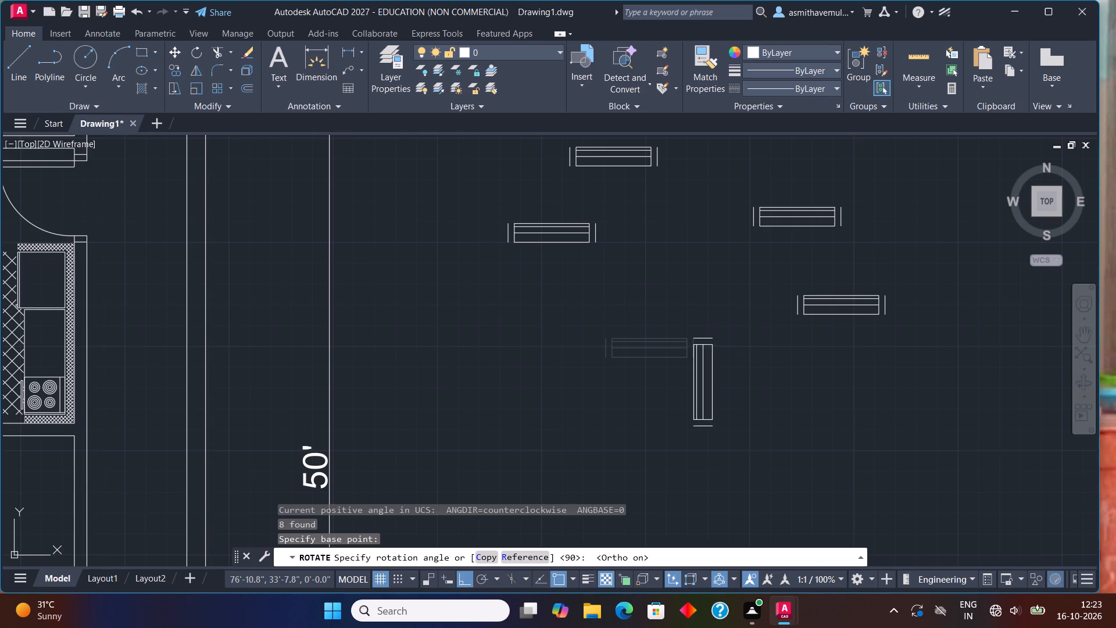
click(671, 298)
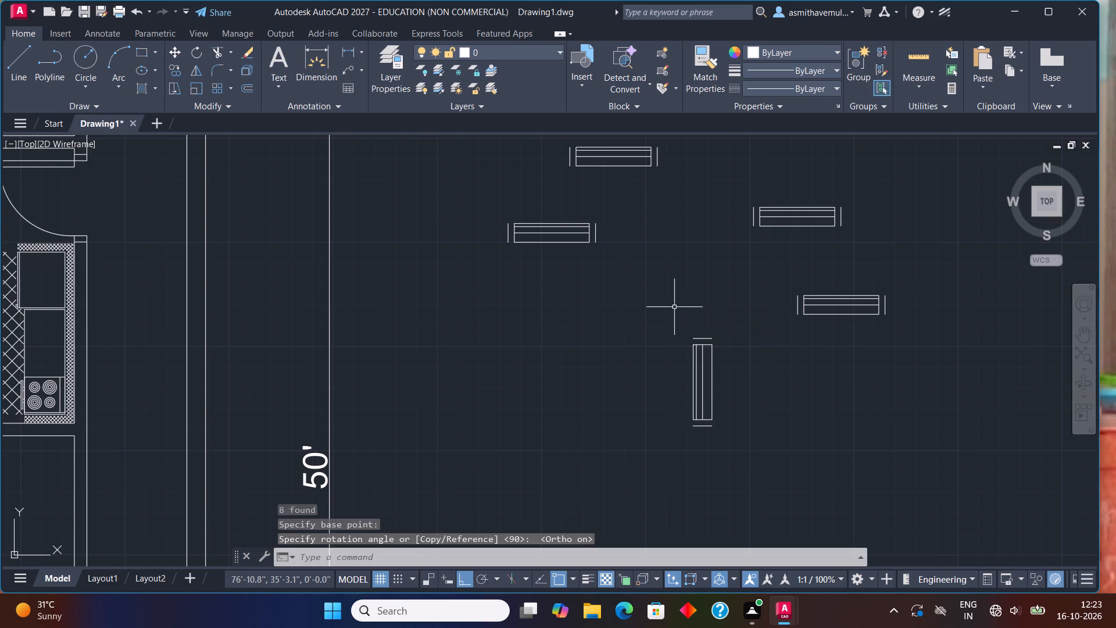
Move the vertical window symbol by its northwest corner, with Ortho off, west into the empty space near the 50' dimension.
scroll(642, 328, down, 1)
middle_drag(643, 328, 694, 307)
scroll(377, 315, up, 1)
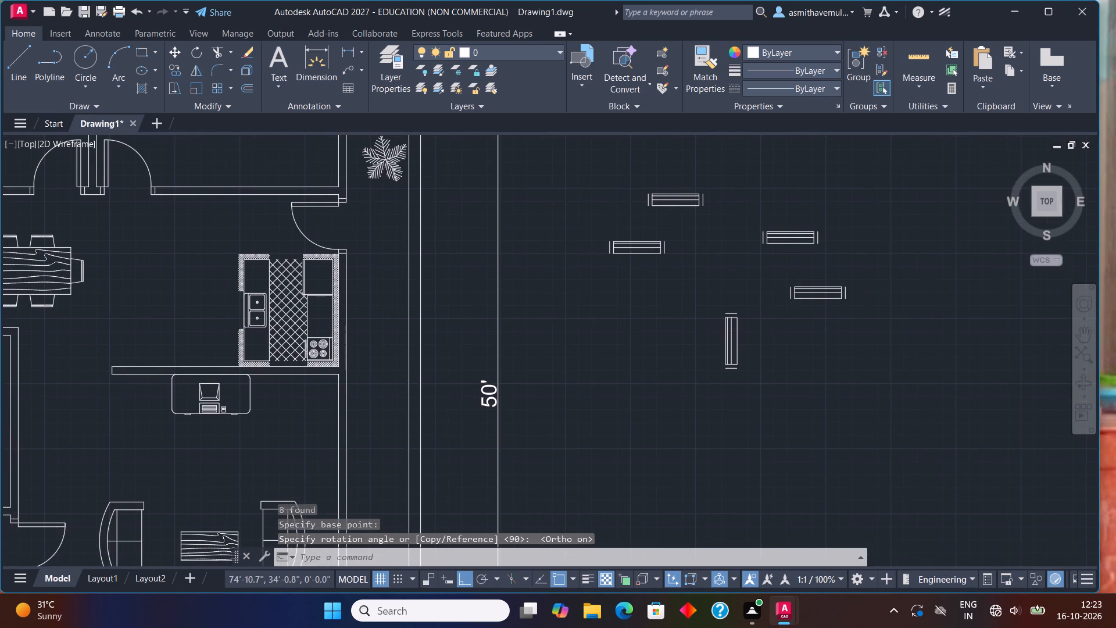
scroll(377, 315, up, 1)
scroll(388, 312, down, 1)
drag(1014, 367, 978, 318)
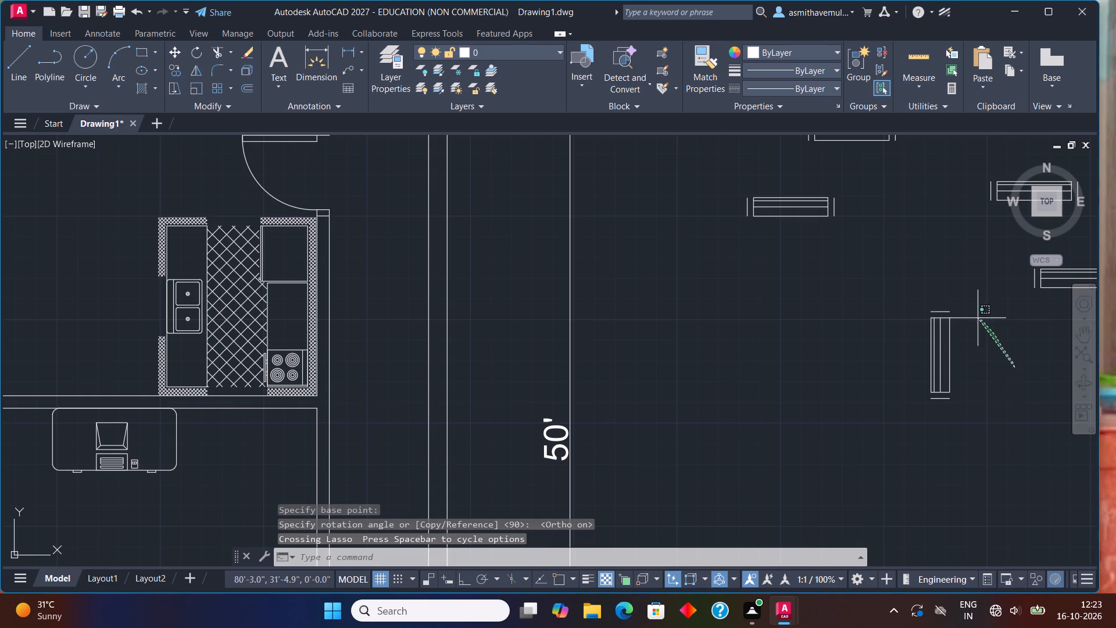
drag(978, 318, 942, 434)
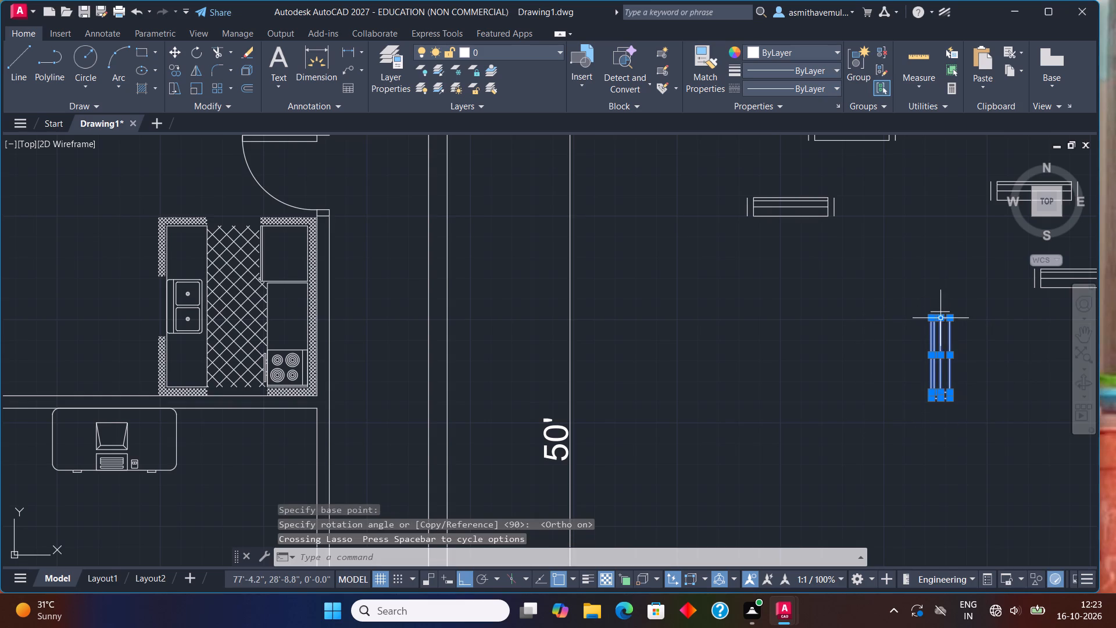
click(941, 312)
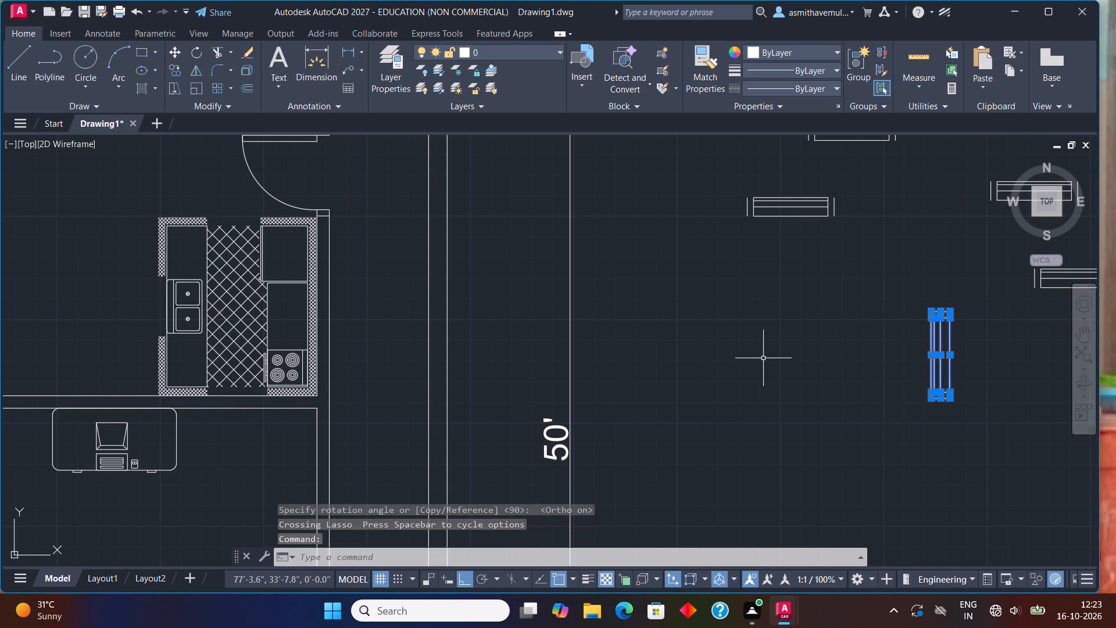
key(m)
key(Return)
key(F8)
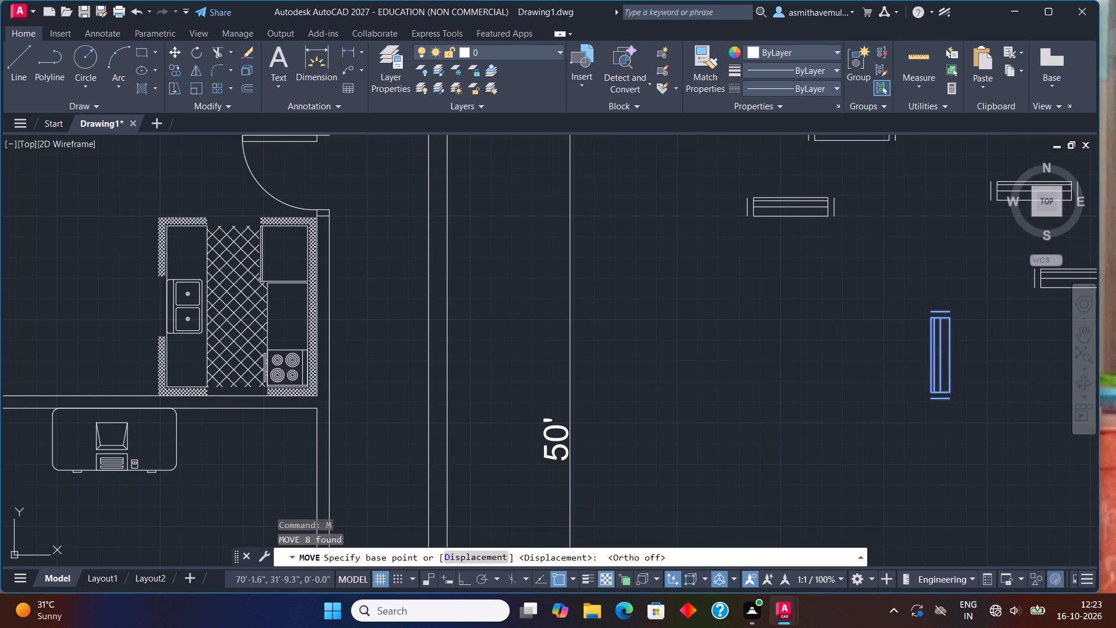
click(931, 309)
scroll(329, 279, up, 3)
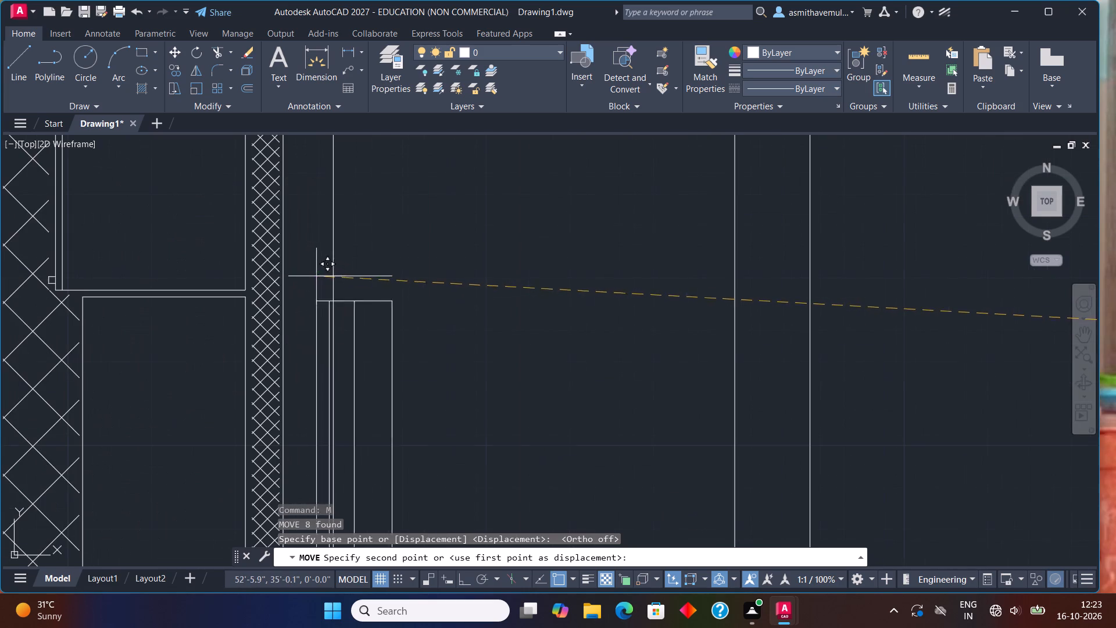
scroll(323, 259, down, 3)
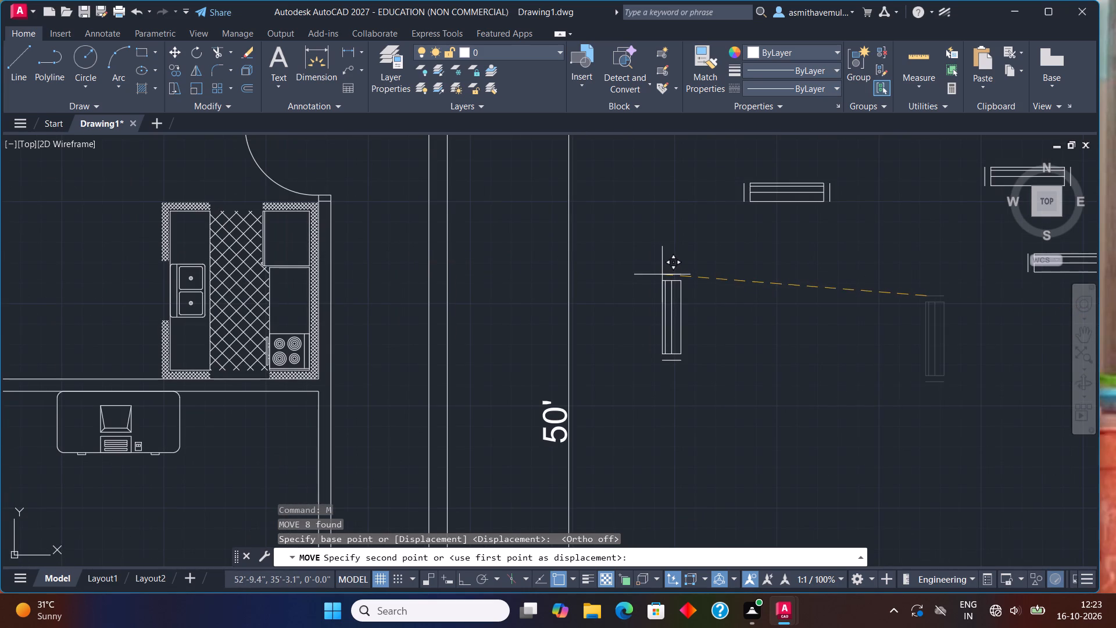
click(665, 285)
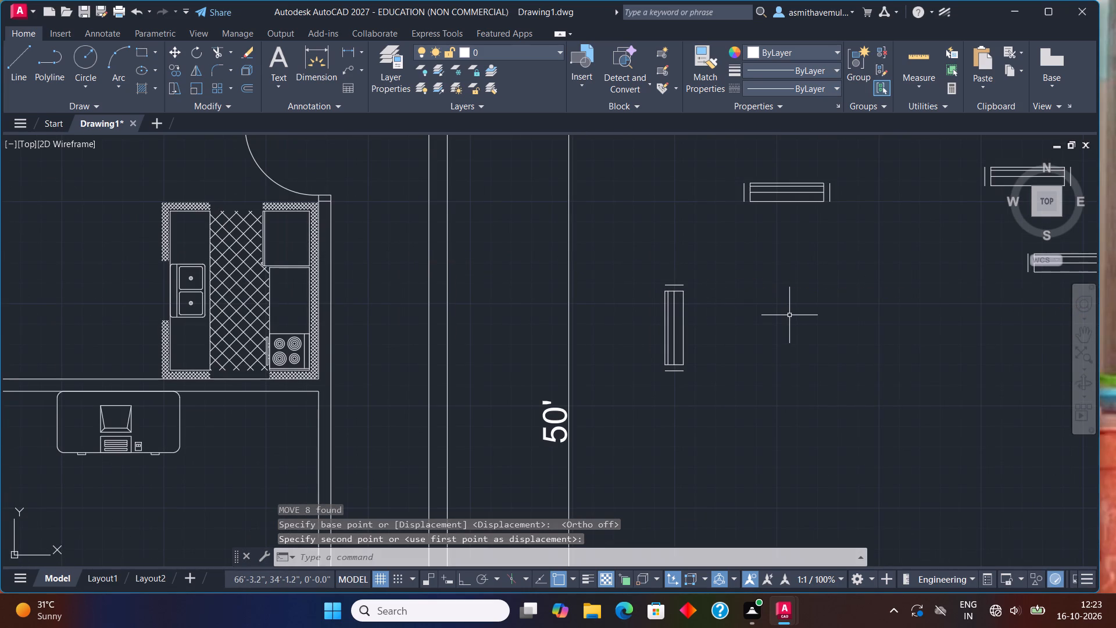
Erase all five window symbols, the vertical one and the four horizontal copies, east of the floor plan.
scroll(386, 23, down, 5)
scroll(668, 183, down, 1)
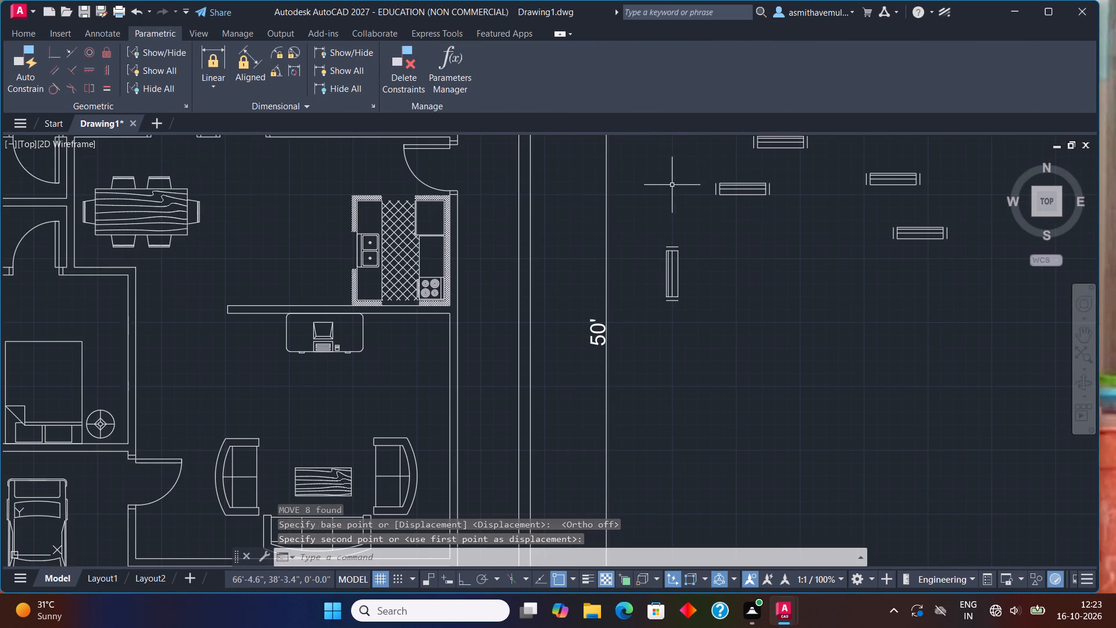
click(14, 30)
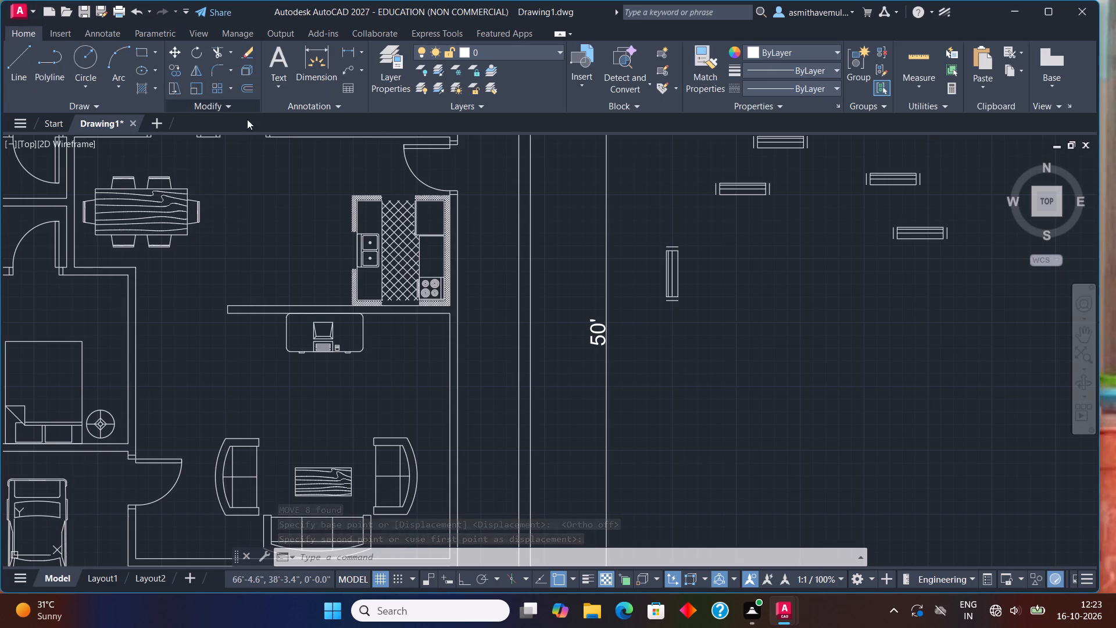
scroll(269, 147, down, 1)
scroll(389, 172, down, 1)
scroll(413, 173, up, 1)
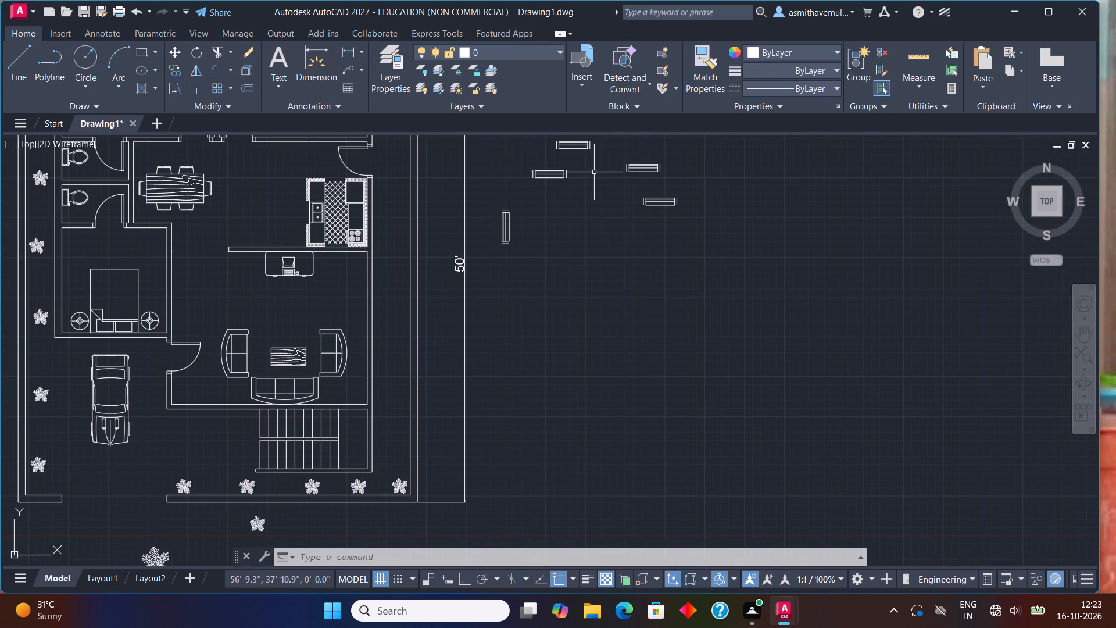
middle_drag(593, 174, 592, 263)
drag(596, 204, 661, 342)
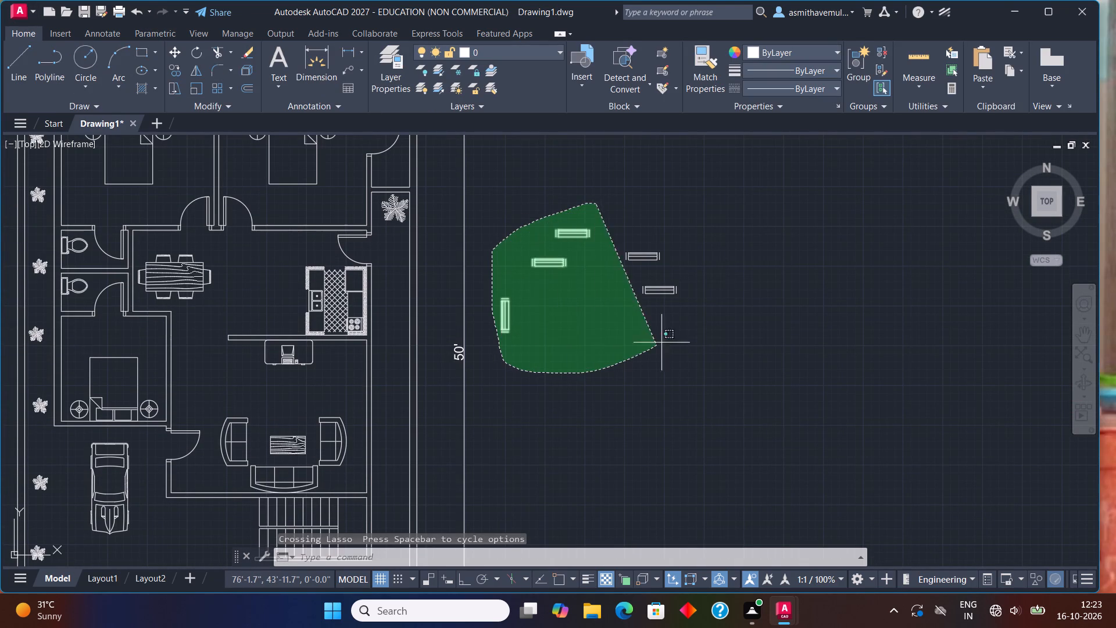
drag(661, 342, 718, 278)
key(Delete)
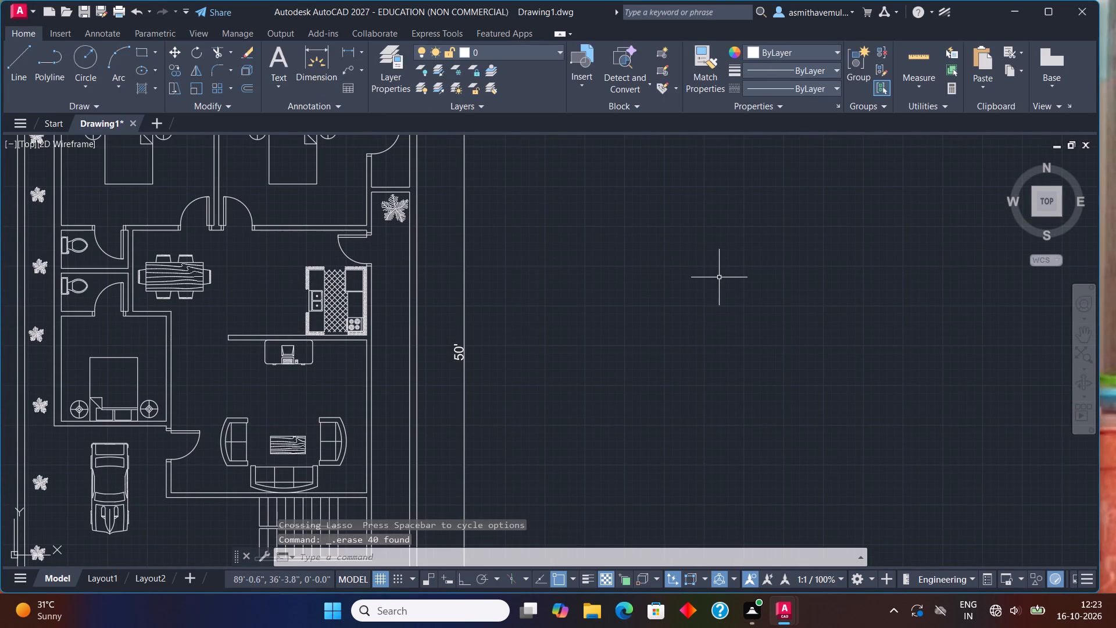
Draw a 3' by 6" horizontal rectangle in the empty space east of the 50' dimension.
text(REC)
key(Return)
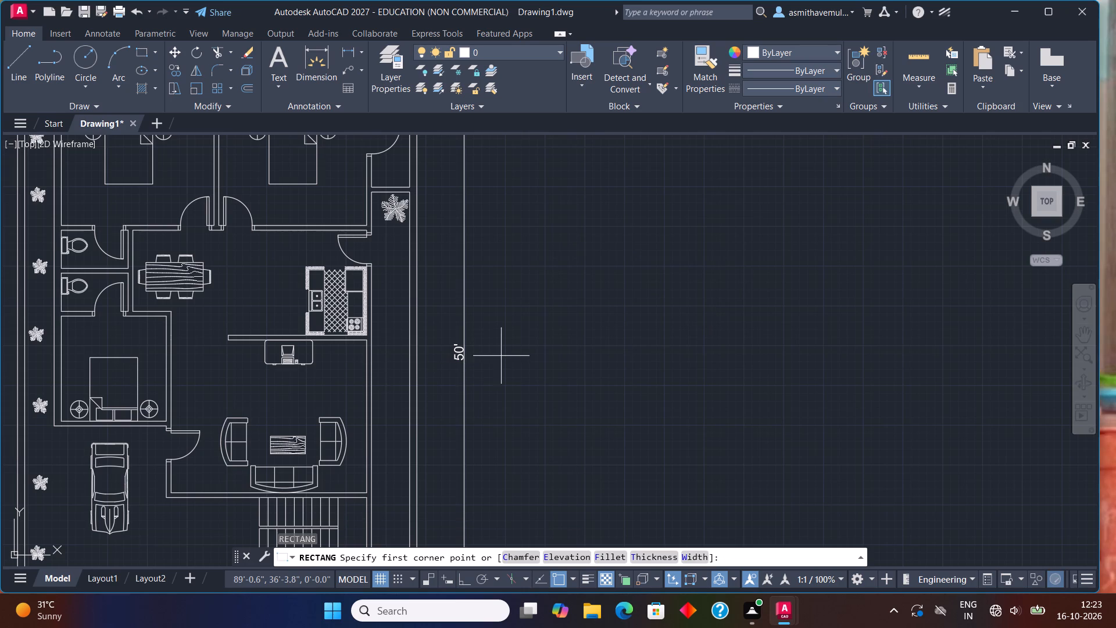
click(527, 356)
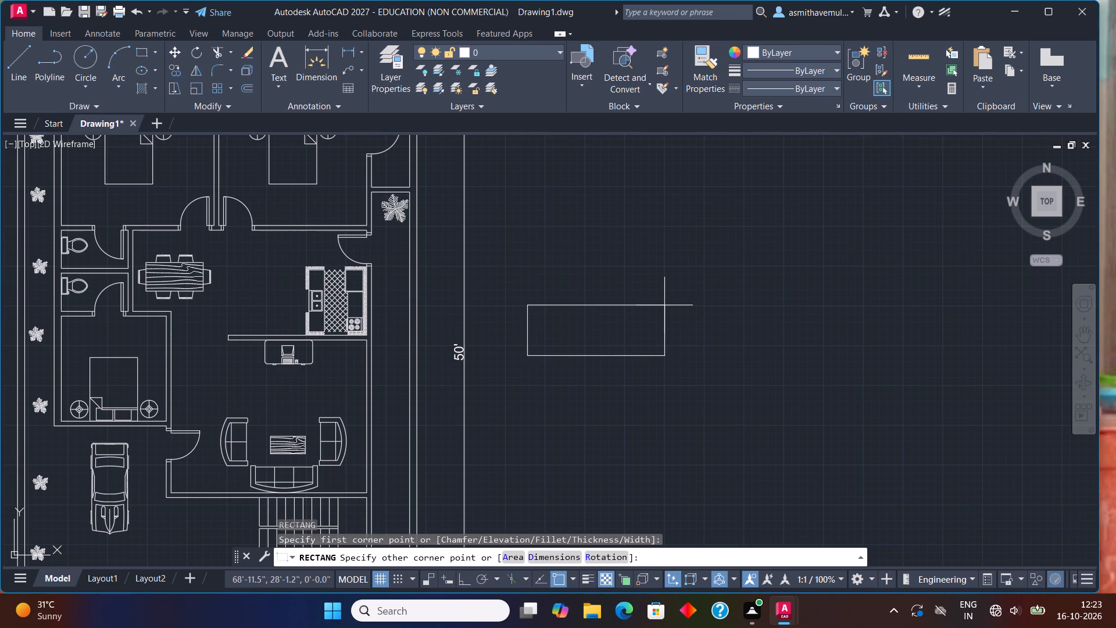
key(d)
key(Return)
text(3')
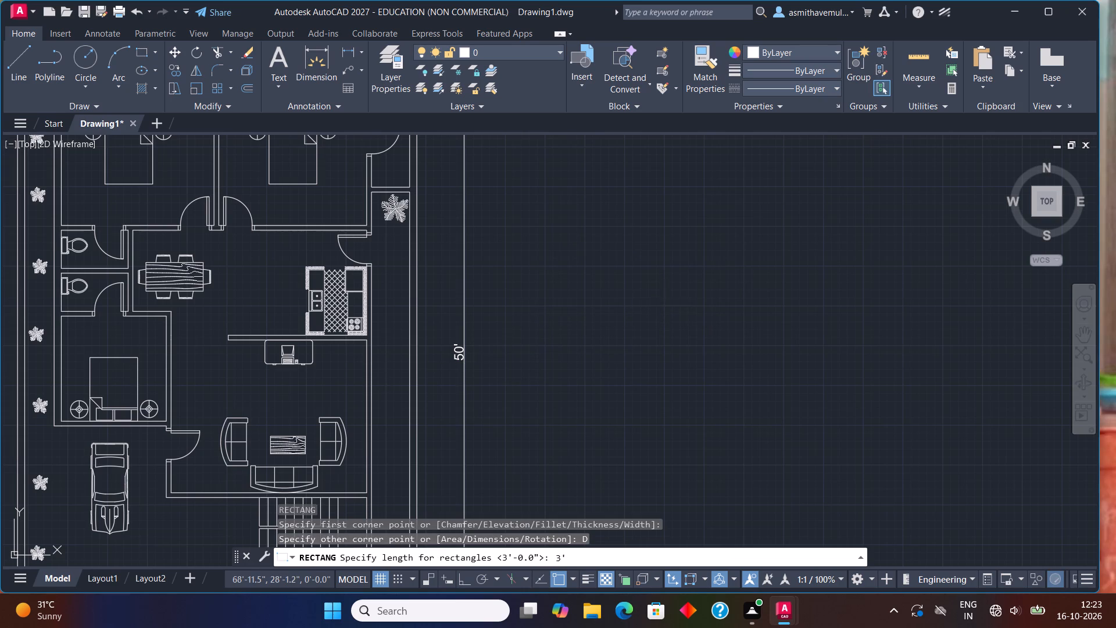
key(Return)
text(6")
key(Return)
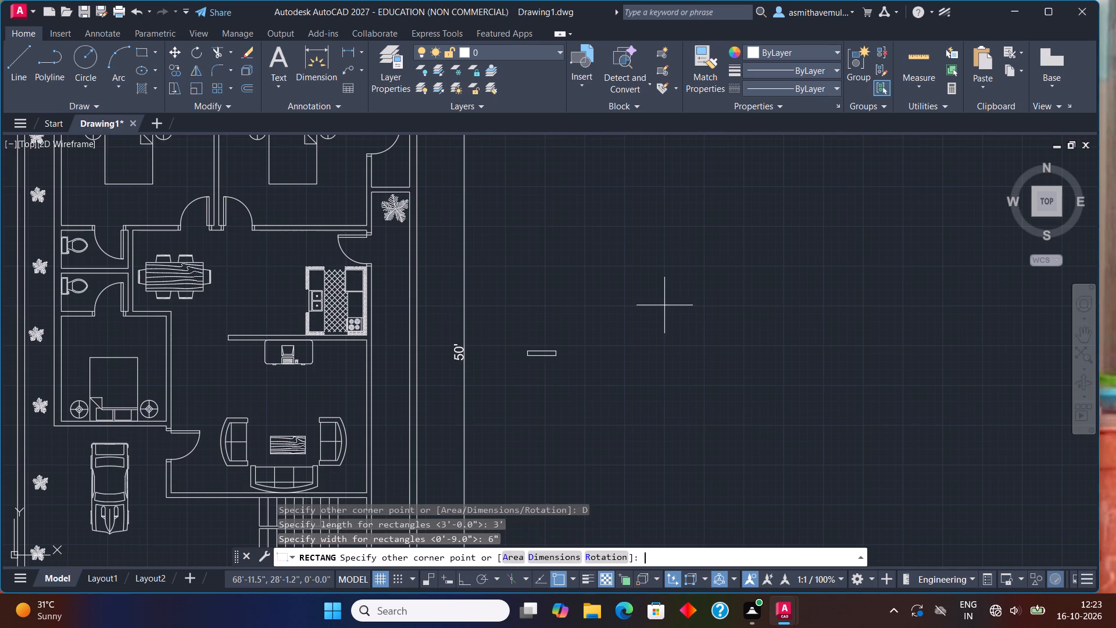
click(663, 302)
Draw a horizontal centre line across the rectangle between the midpoints of its two short sides.
scroll(546, 373, up, 1)
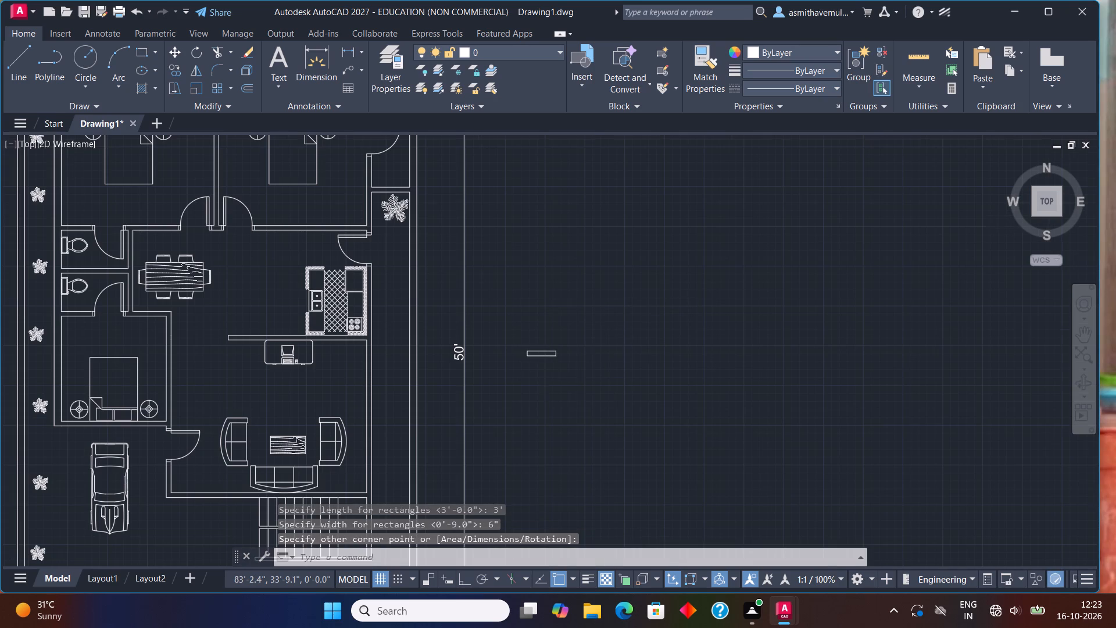
middle_drag(546, 372, 642, 387)
scroll(602, 365, up, 2)
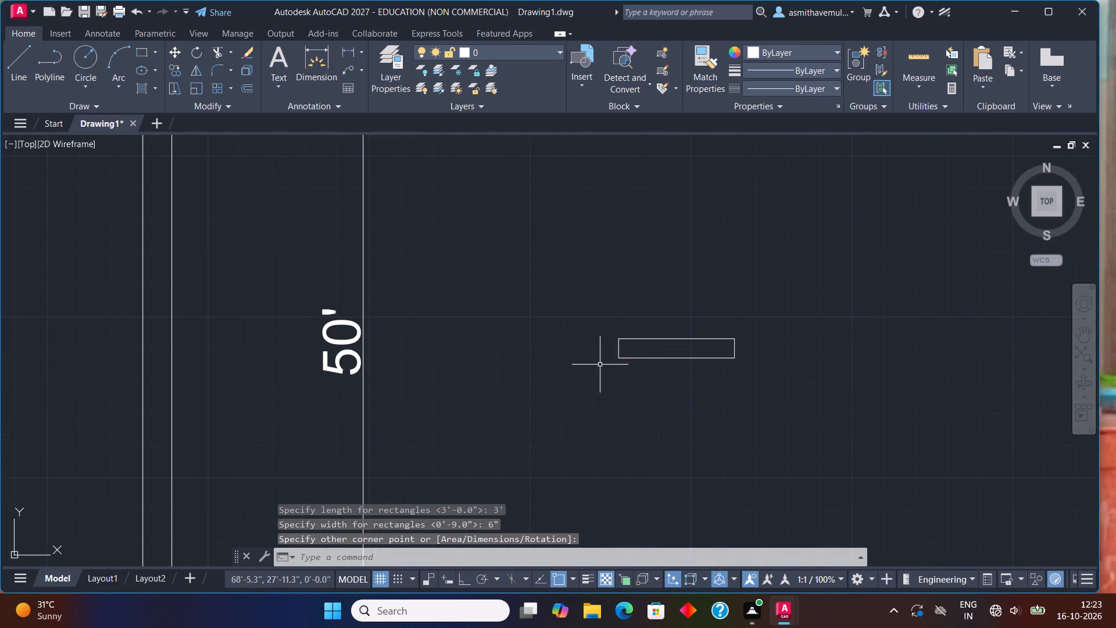
key(l)
key(Return)
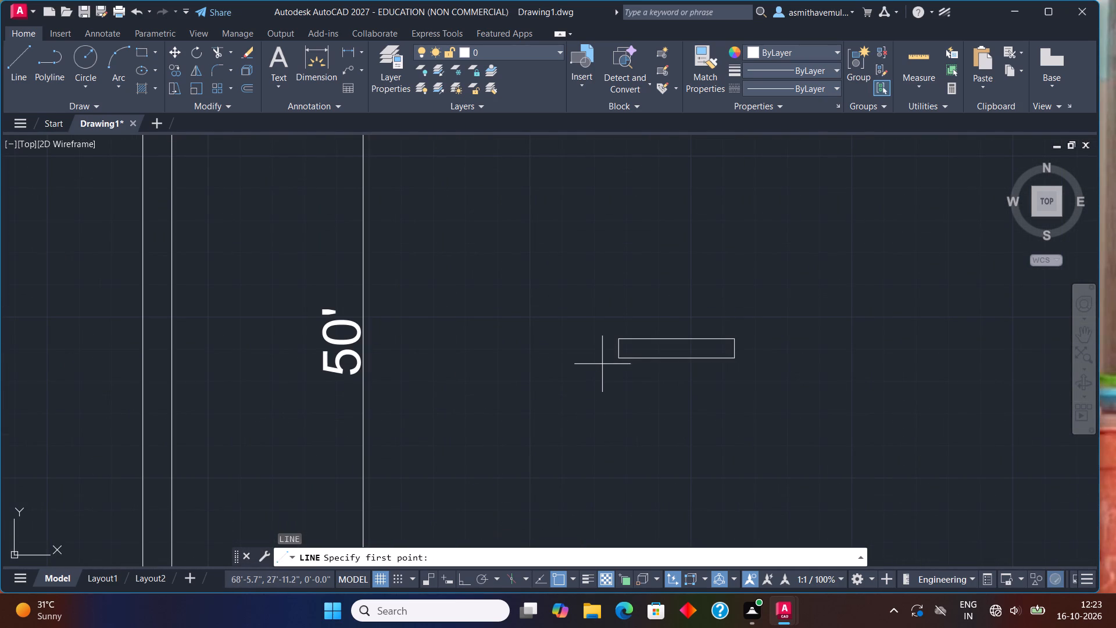
scroll(604, 356, up, 1)
drag(627, 346, 640, 343)
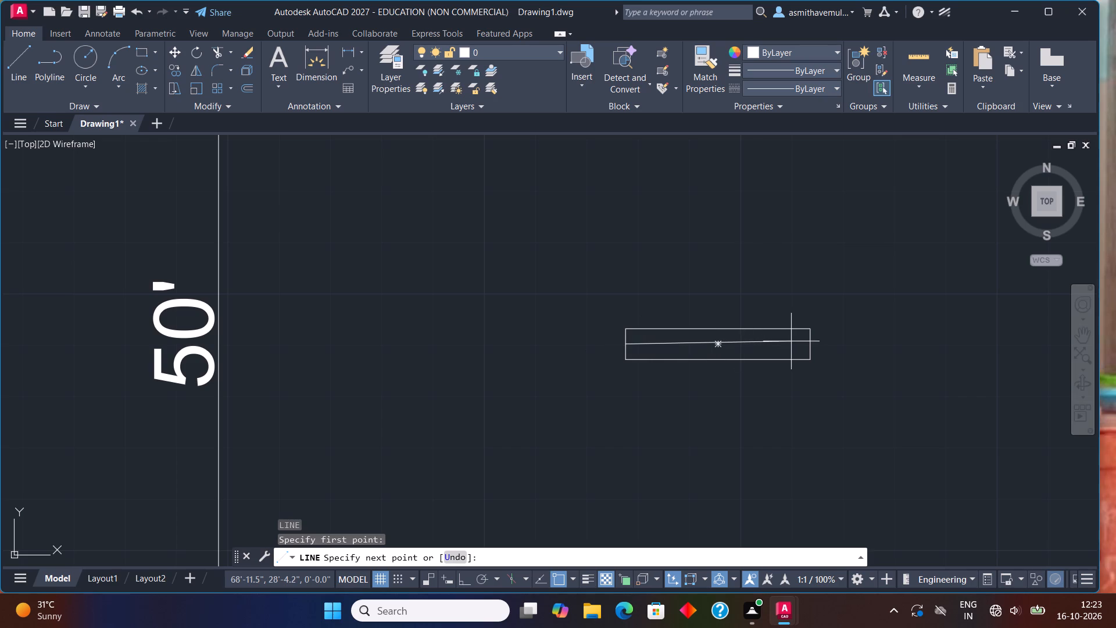
click(813, 344)
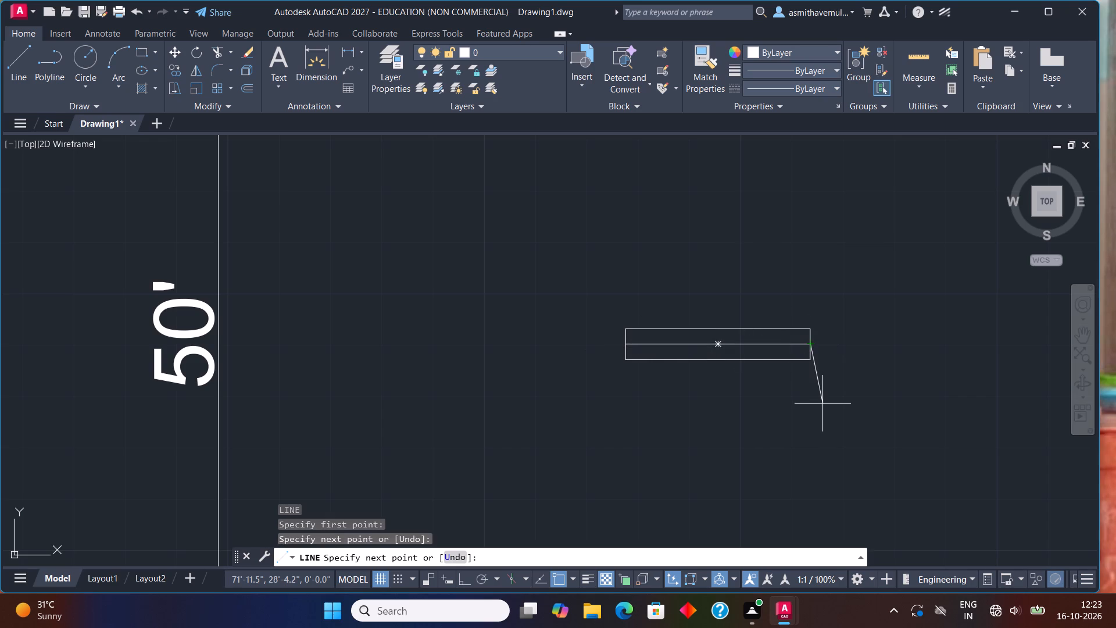
key(Escape)
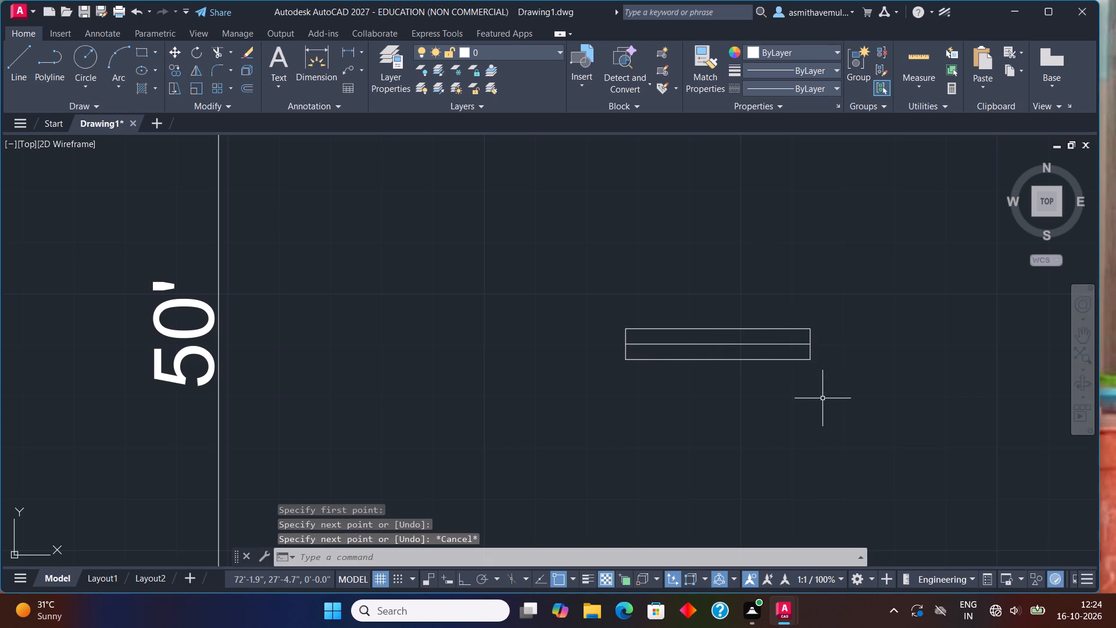
Explode the 3' by 6" rectangle into separate lines.
click(798, 360)
key(x)
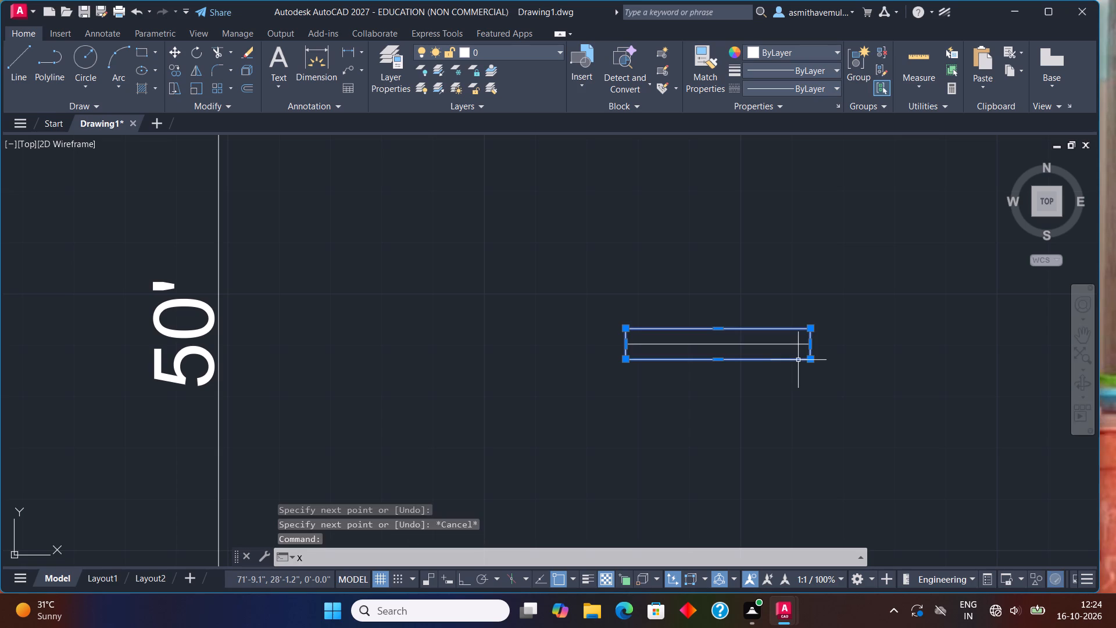
key(Return)
Offset the centre line 2" north and each short side 2" outward to complete the window symbol.
key(o)
key(Return)
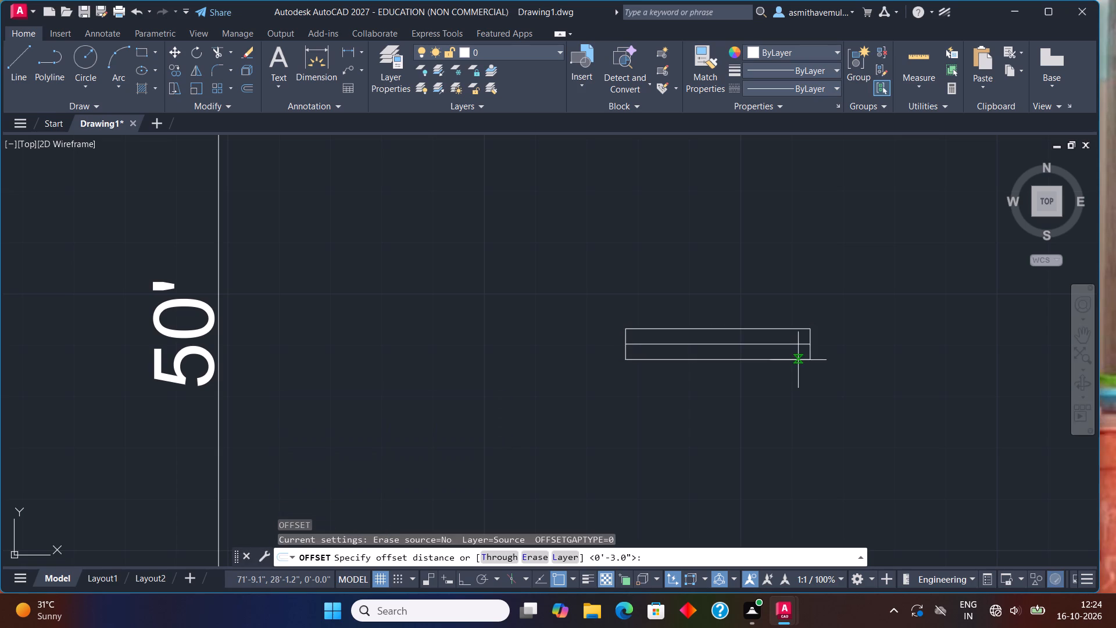
key(2)
key(shift+quotedbl)
key(Return)
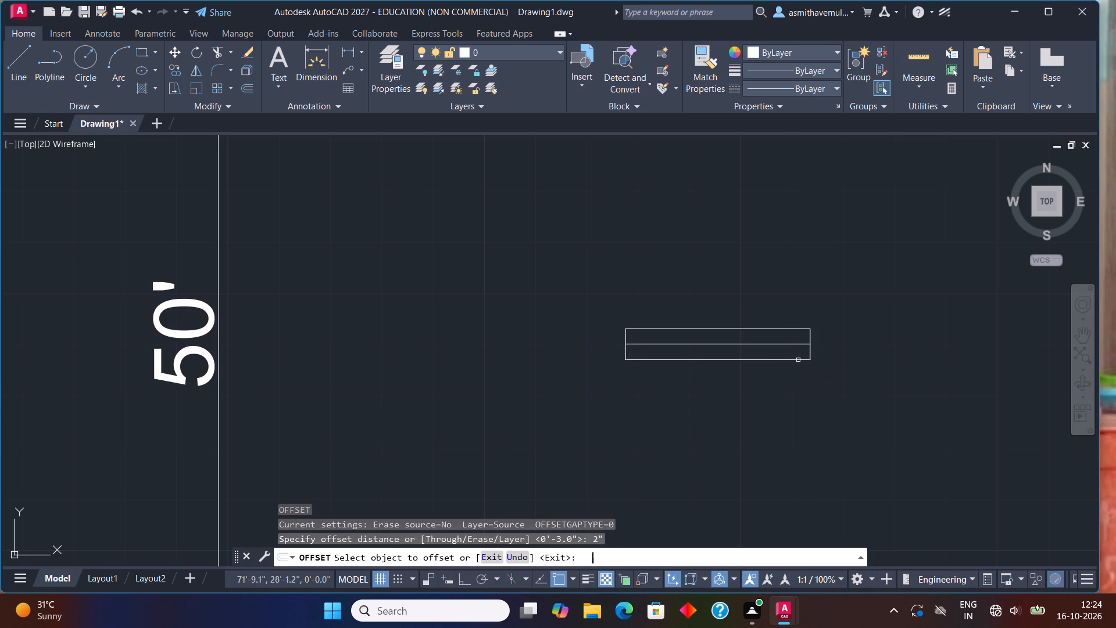
scroll(799, 359, up, 1)
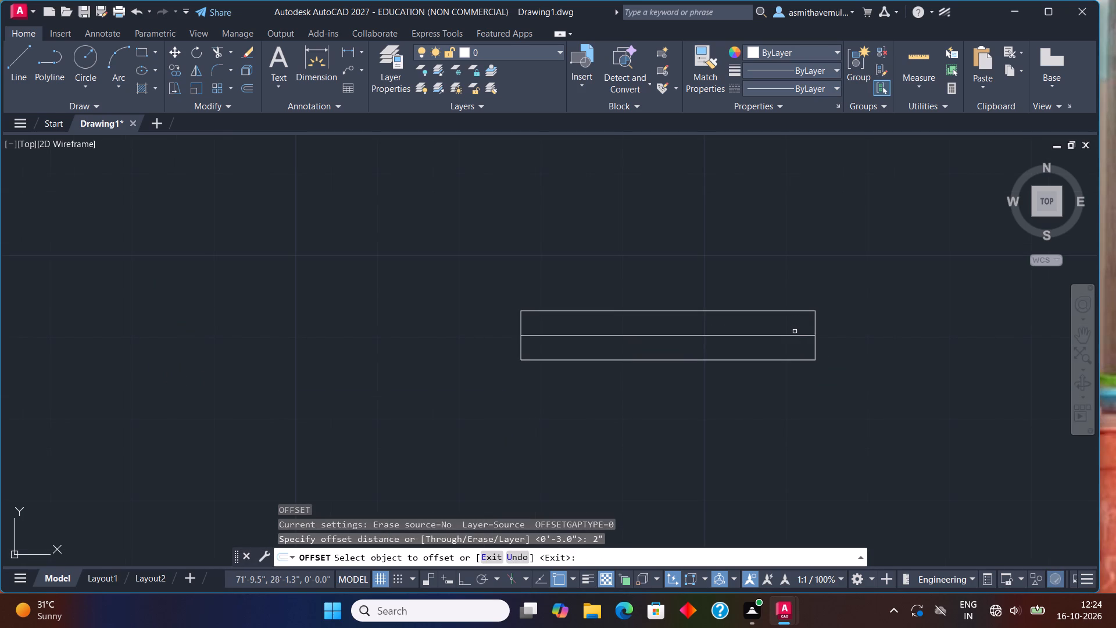
click(795, 336)
click(795, 327)
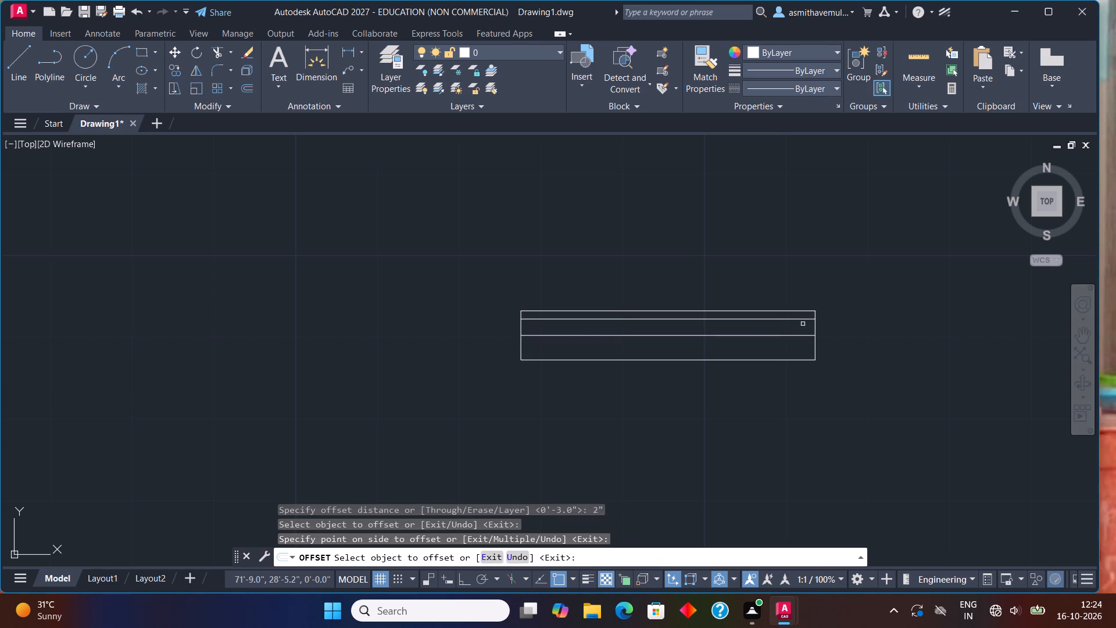
click(816, 327)
click(840, 321)
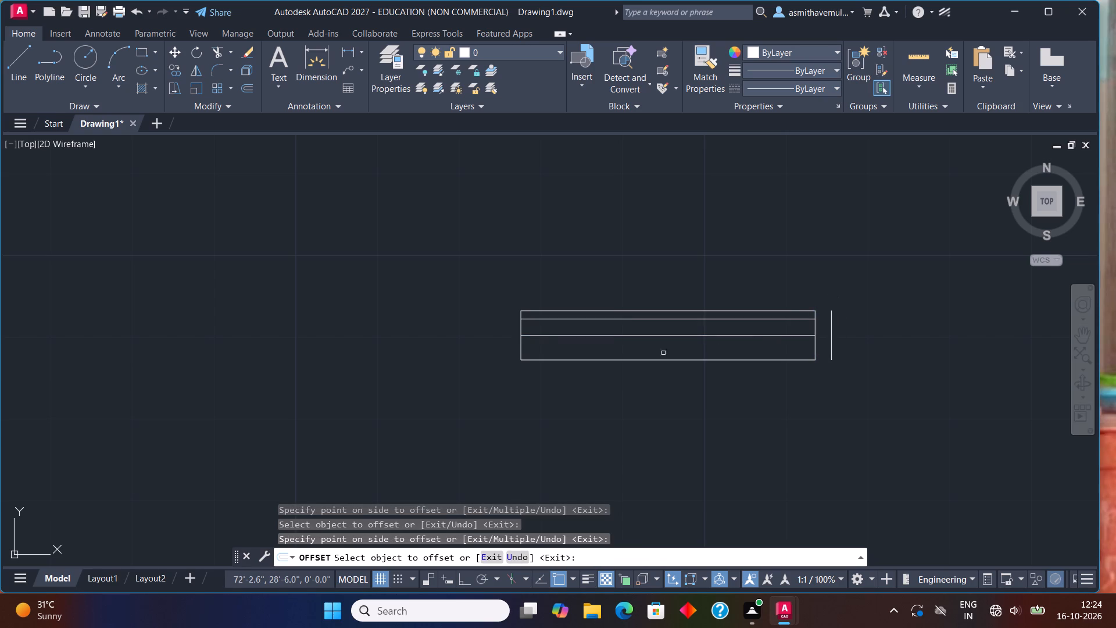
click(520, 344)
click(484, 352)
key(Escape)
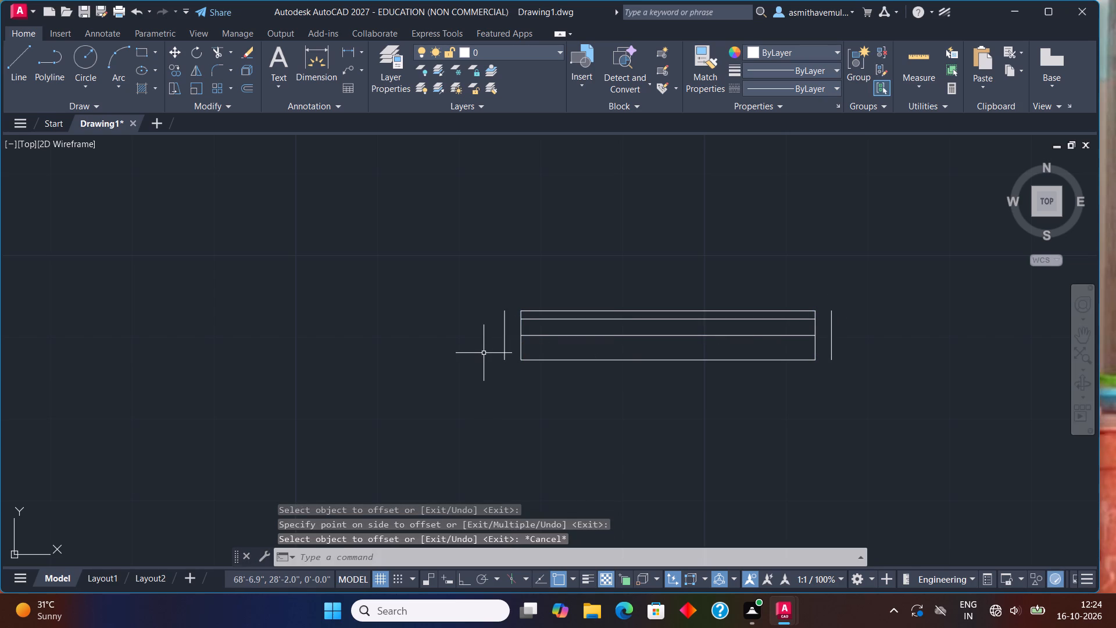
Rotate the complete 3' by 6" window symbol 90° about its northeast corner so it stands vertical.
scroll(468, 376, down, 3)
drag(580, 337, 466, 394)
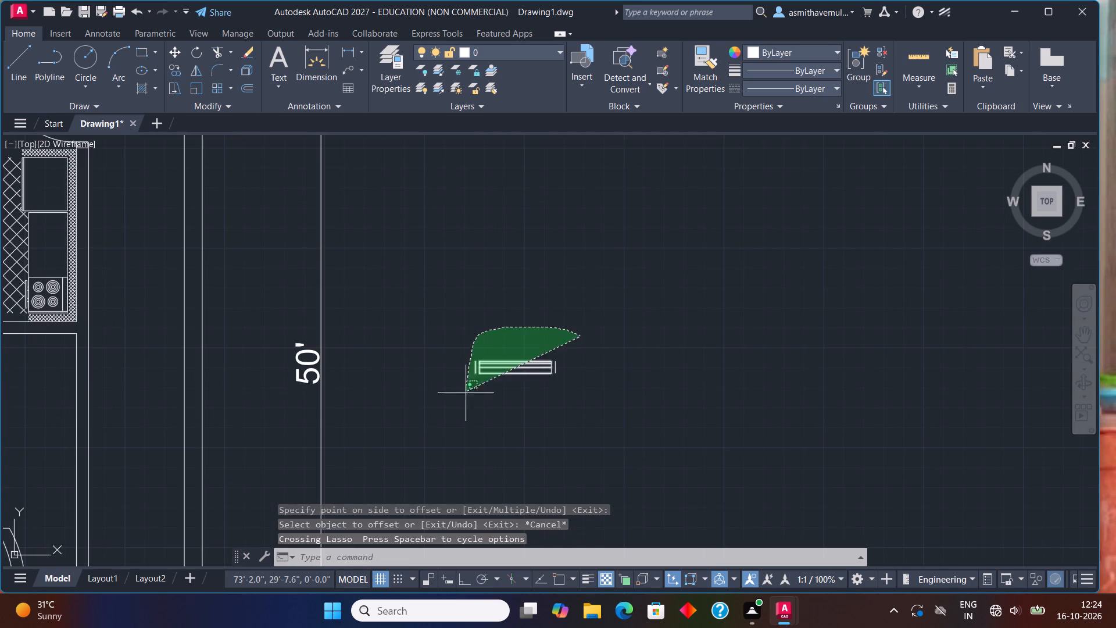
drag(466, 394, 606, 410)
text(RO)
key(Return)
scroll(558, 374, up, 1)
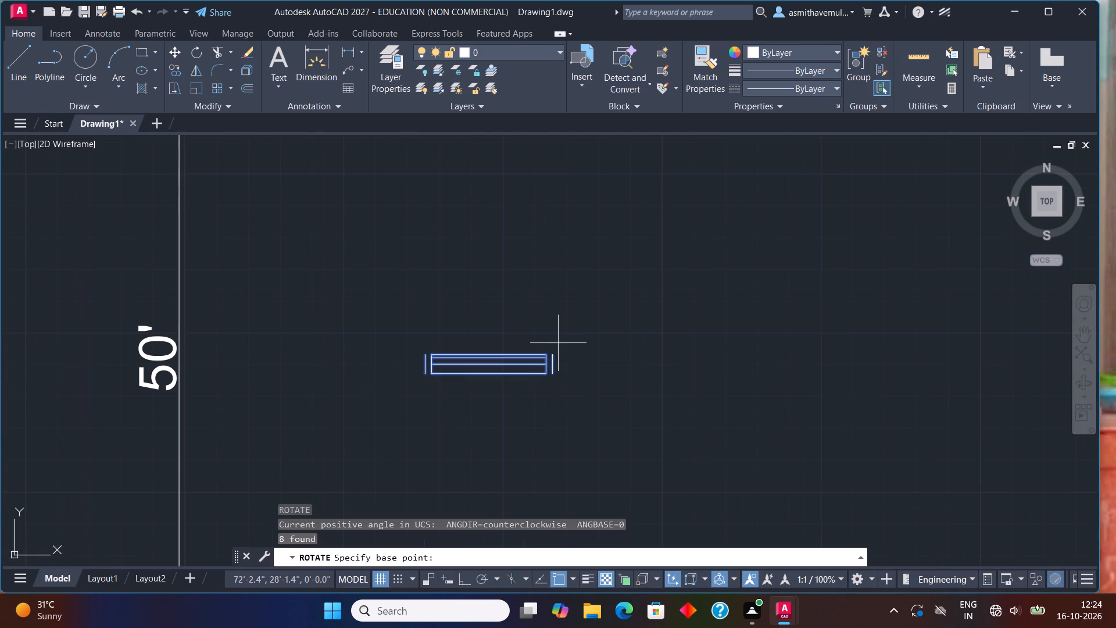
click(555, 354)
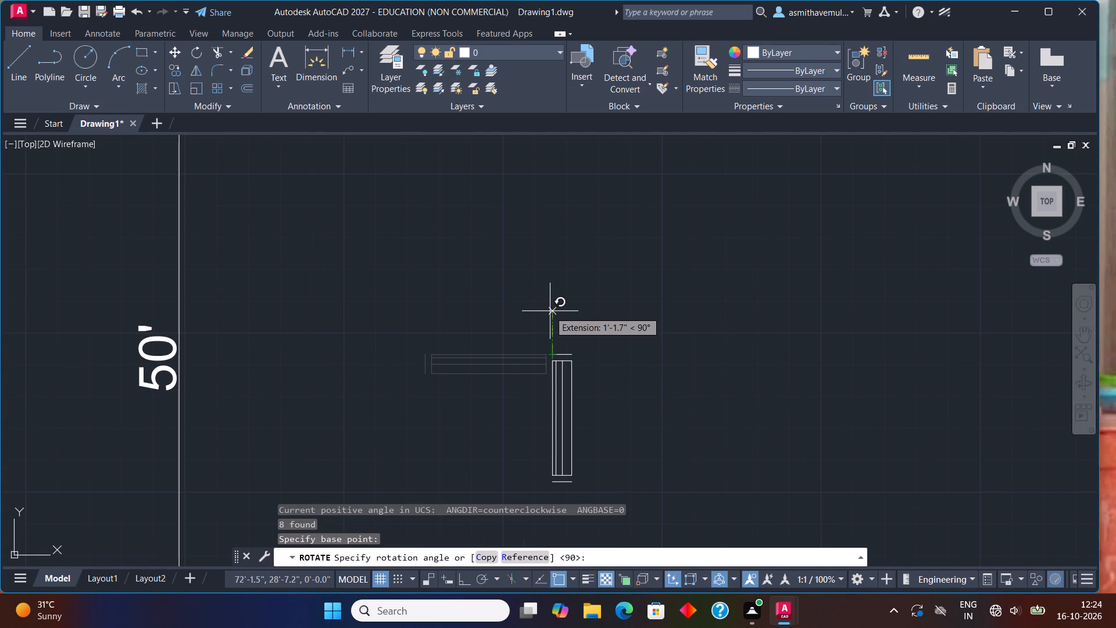
key(F8)
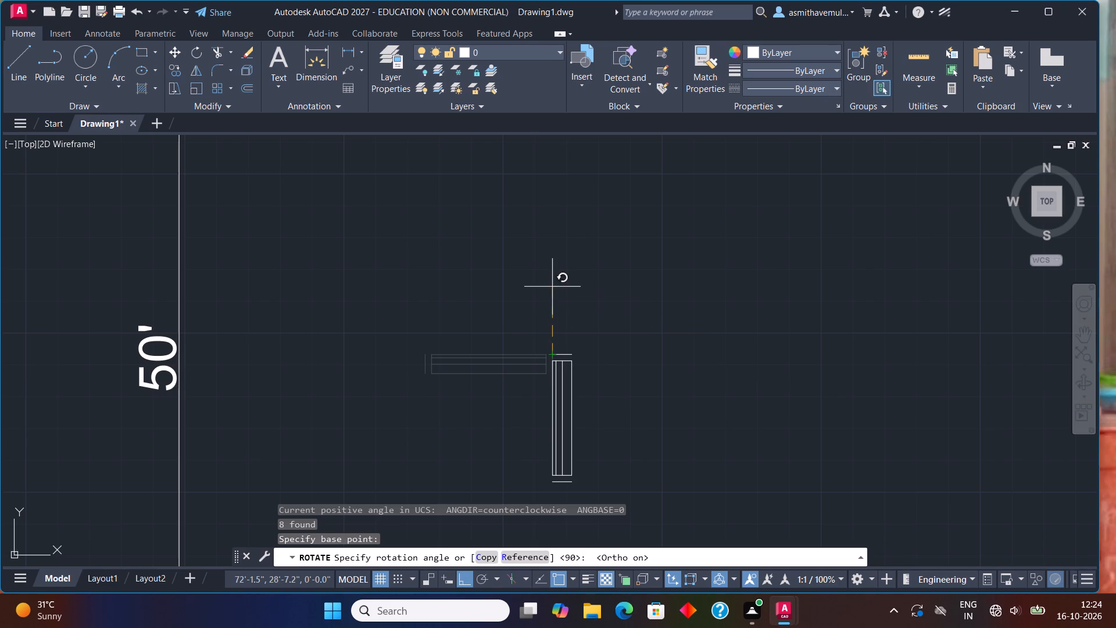
click(552, 287)
Copy the vertical window symbol five times in the empty space east of the plan: two overlapping to its north, three to its west.
scroll(582, 321, down, 2)
drag(577, 316, 558, 409)
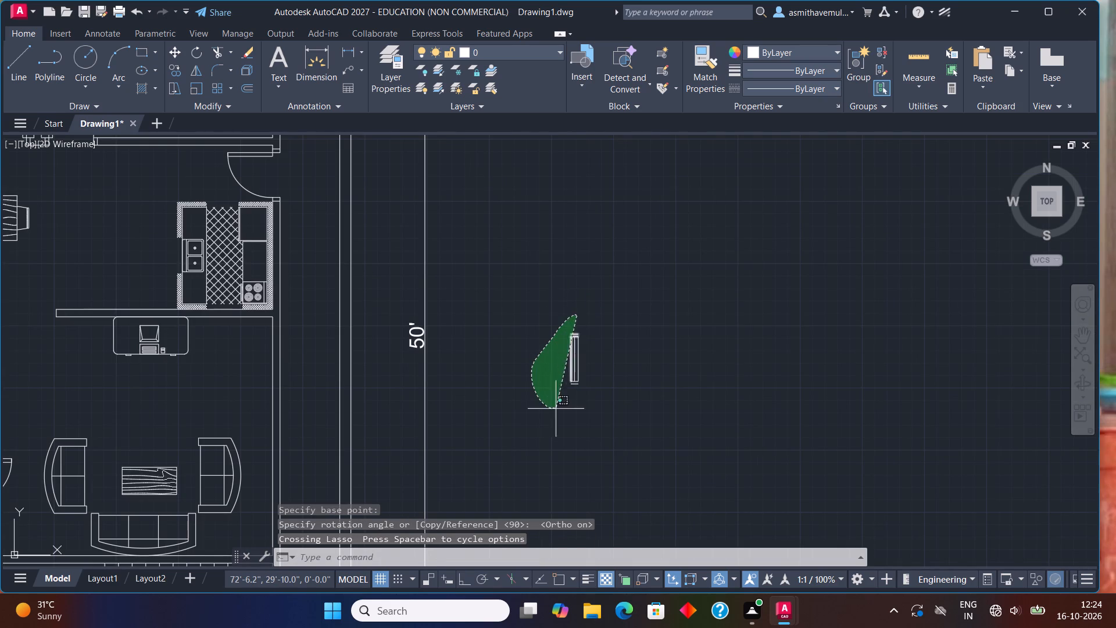
drag(558, 409, 610, 386)
text(COPY)
key(Return)
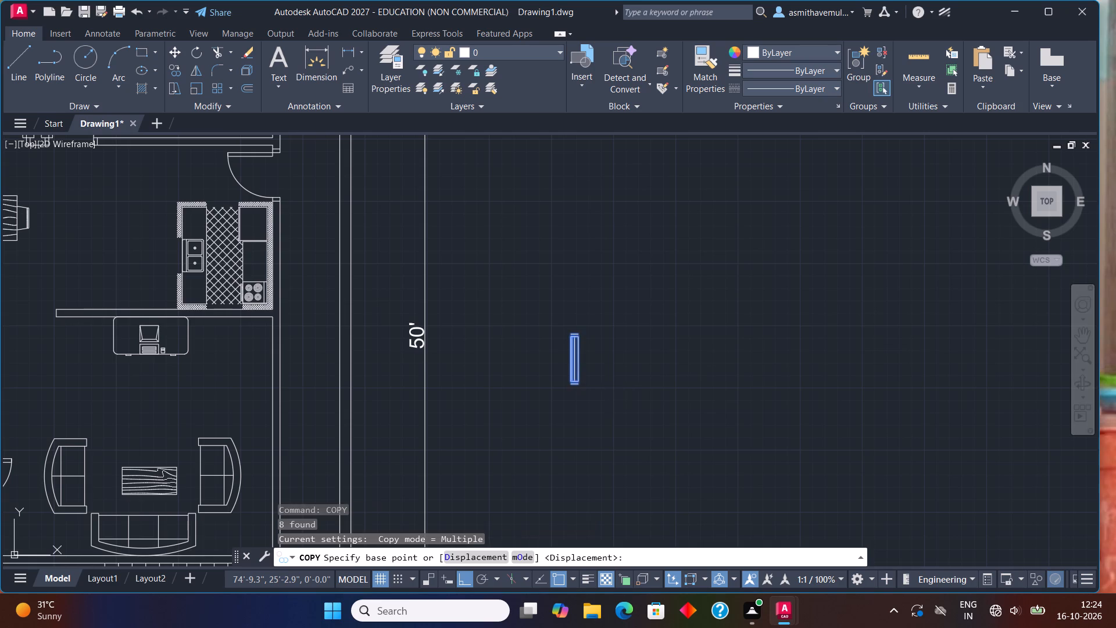
drag(569, 332, 566, 324)
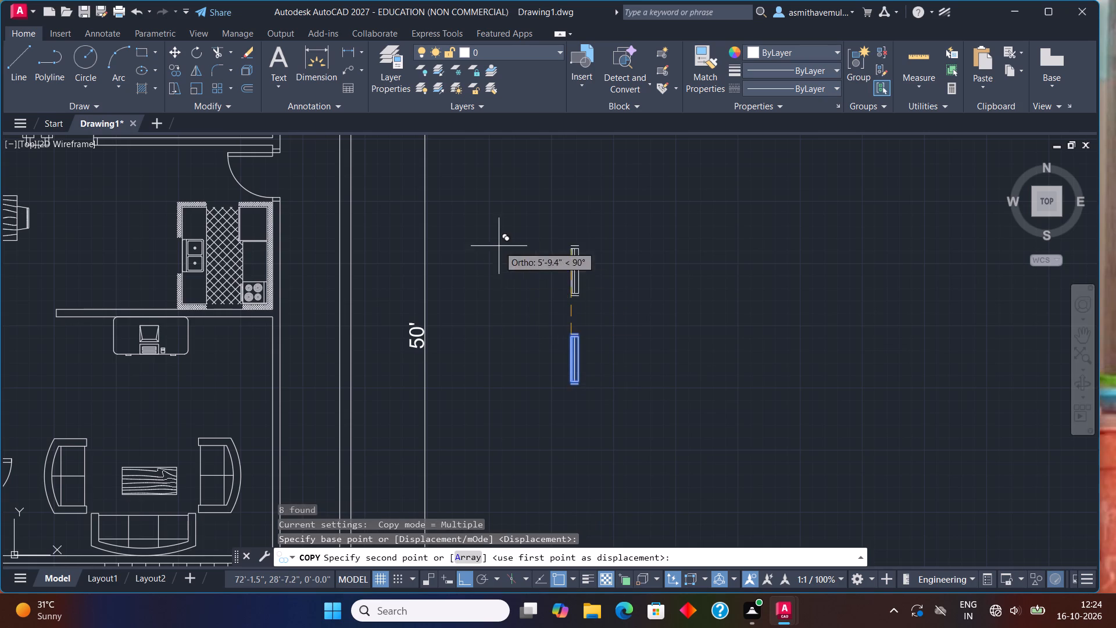
click(478, 229)
click(457, 215)
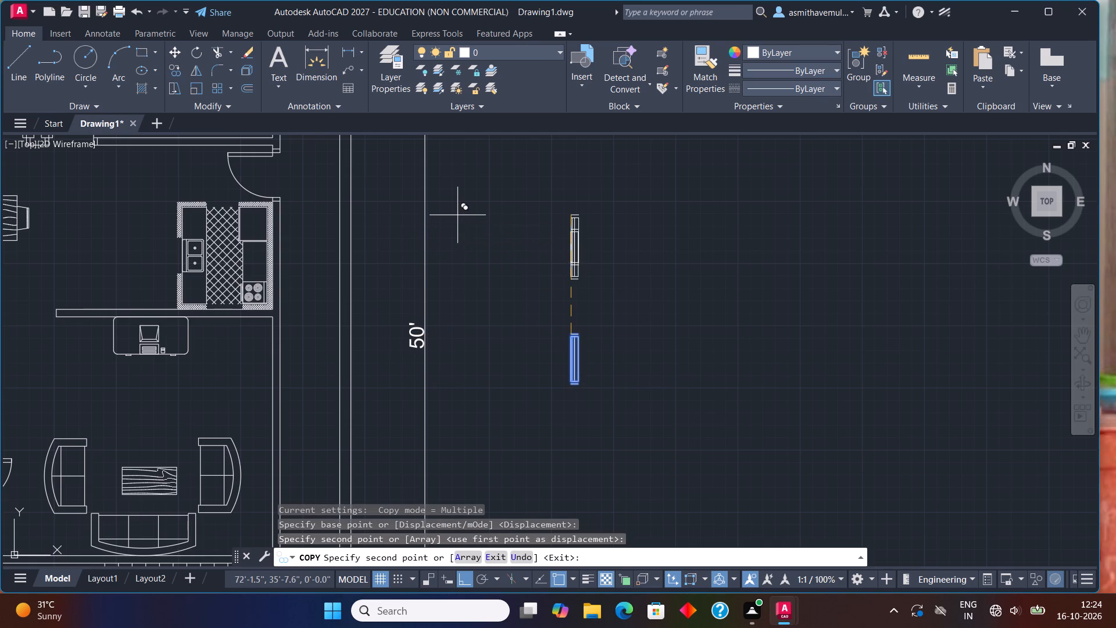
click(441, 239)
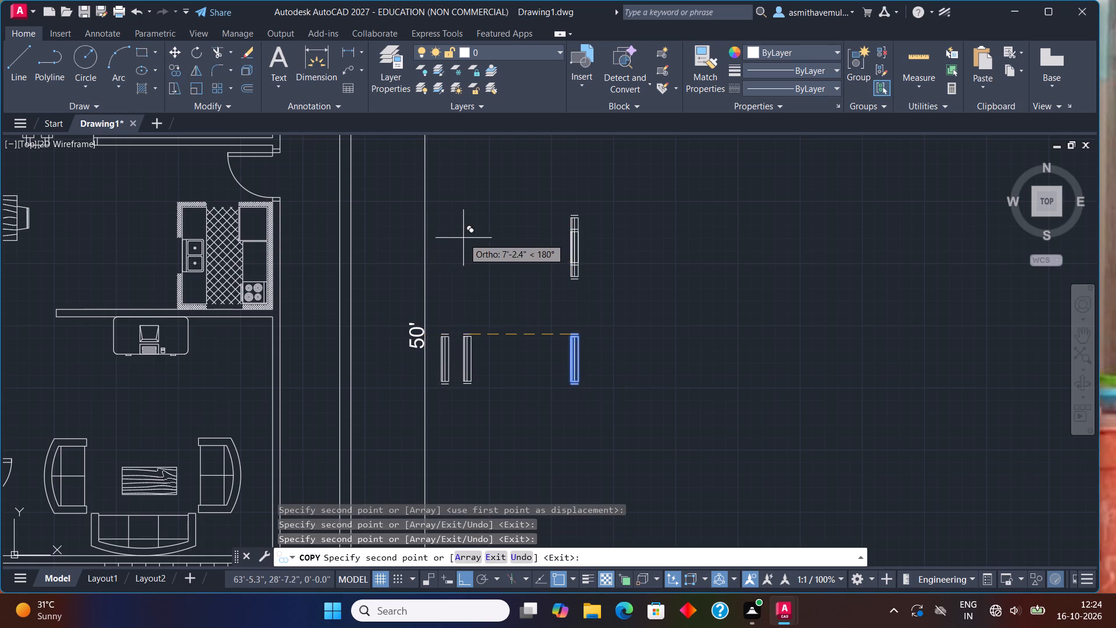
click(469, 238)
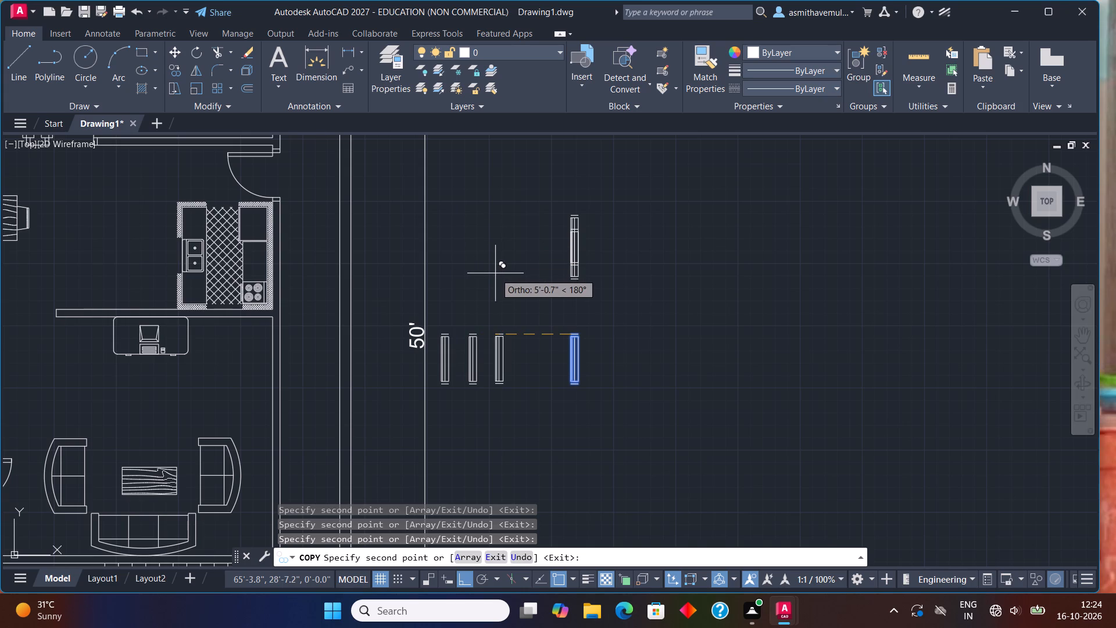
click(497, 273)
key(Escape)
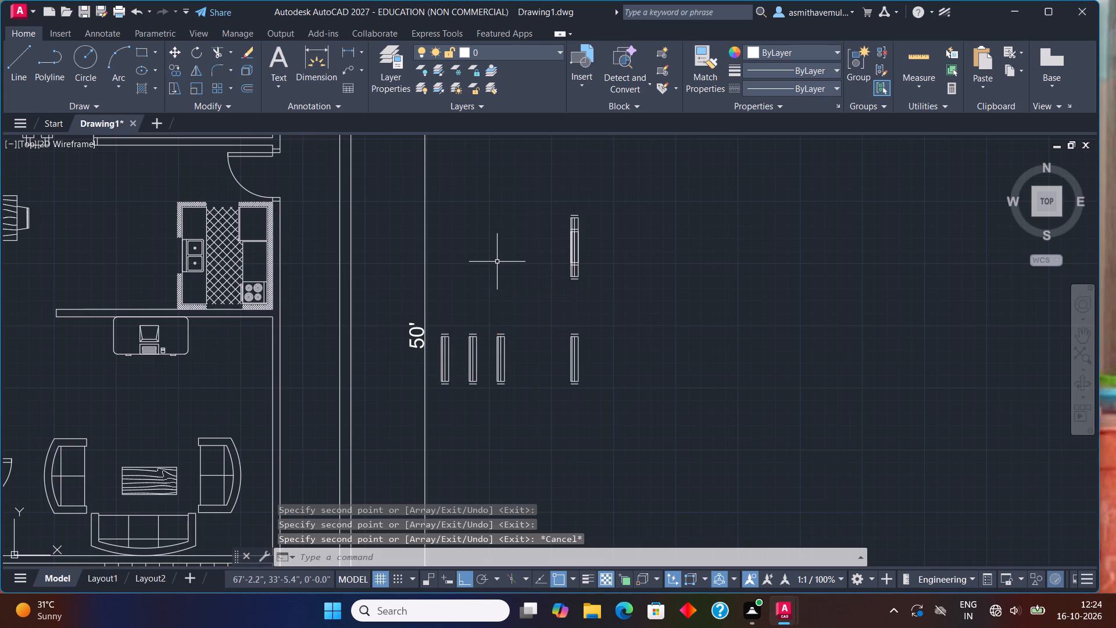
With Ortho off, copy the original vertical window symbol from its northwest corner into the house's east wall beside the staircase.
drag(602, 285, 586, 395)
drag(588, 335, 556, 375)
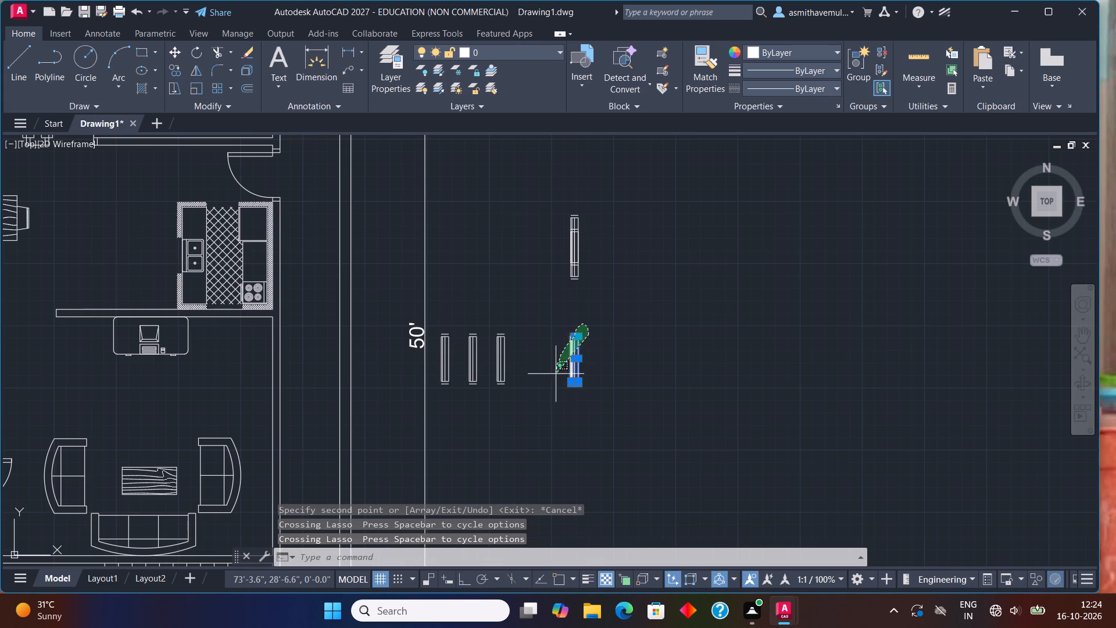
drag(556, 375, 599, 408)
text(COPY)
key(Return)
key(F8)
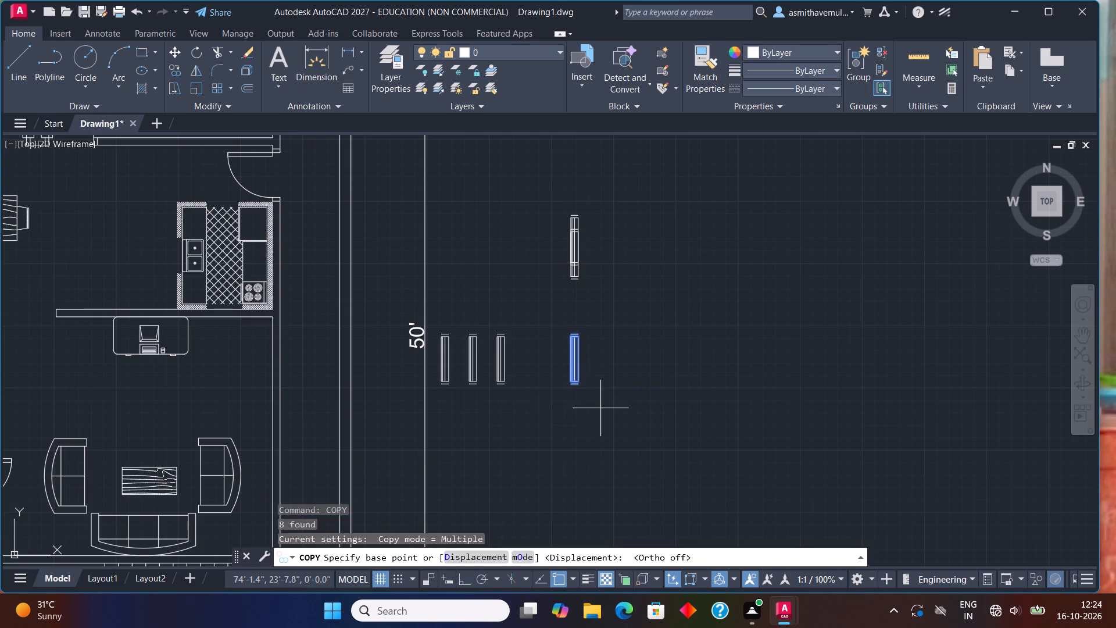
scroll(570, 371, up, 2)
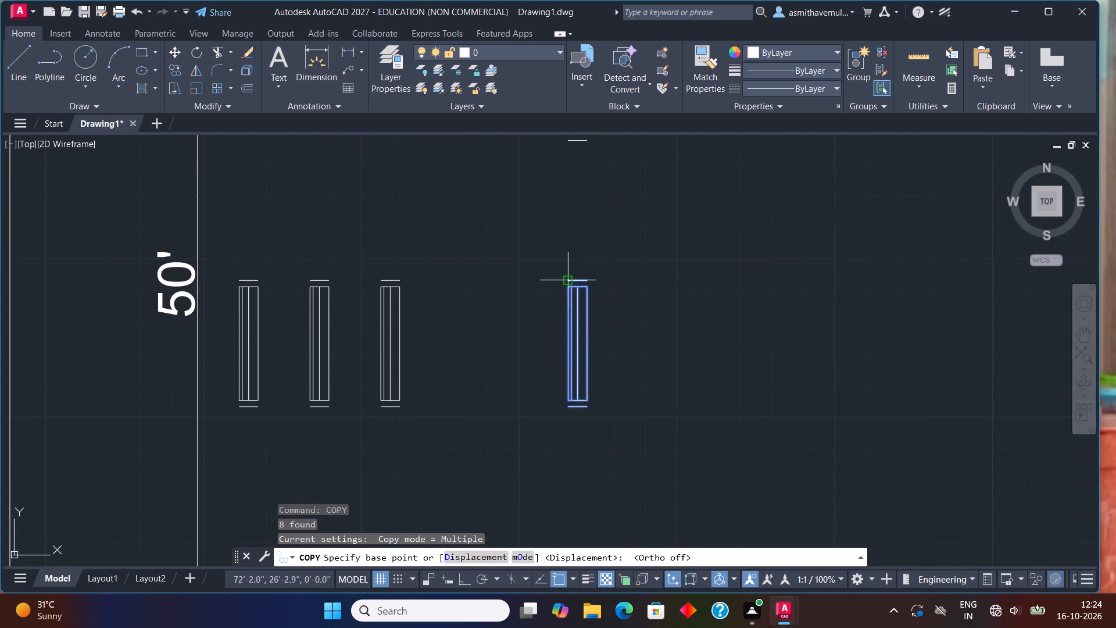
click(569, 277)
scroll(191, 196, down, 2)
middle_drag(165, 217, 590, 452)
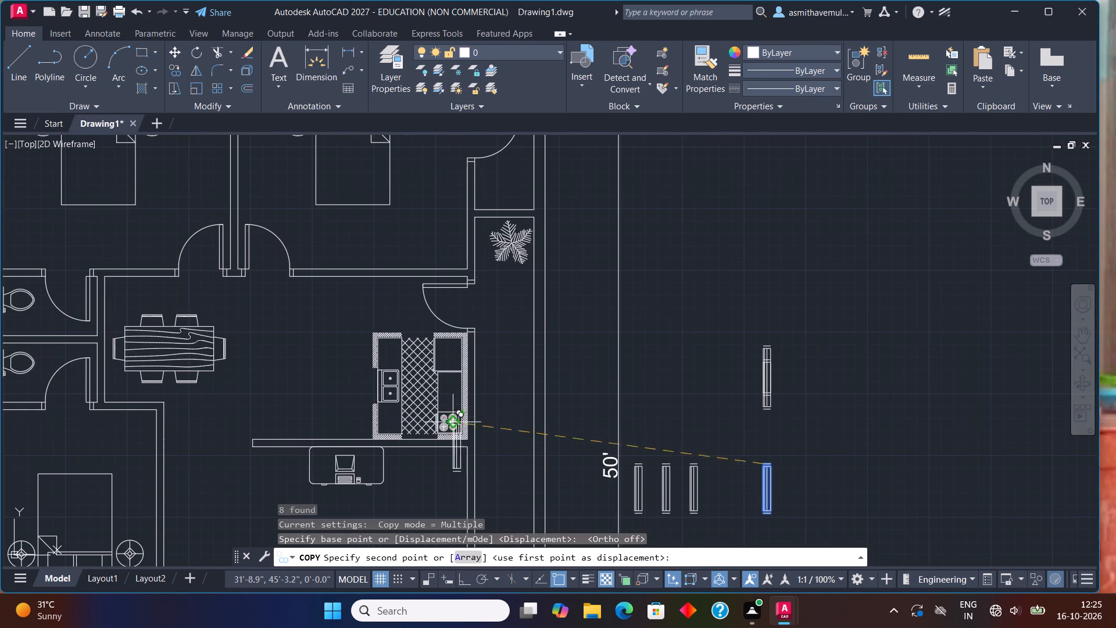
middle_drag(441, 422, 438, 274)
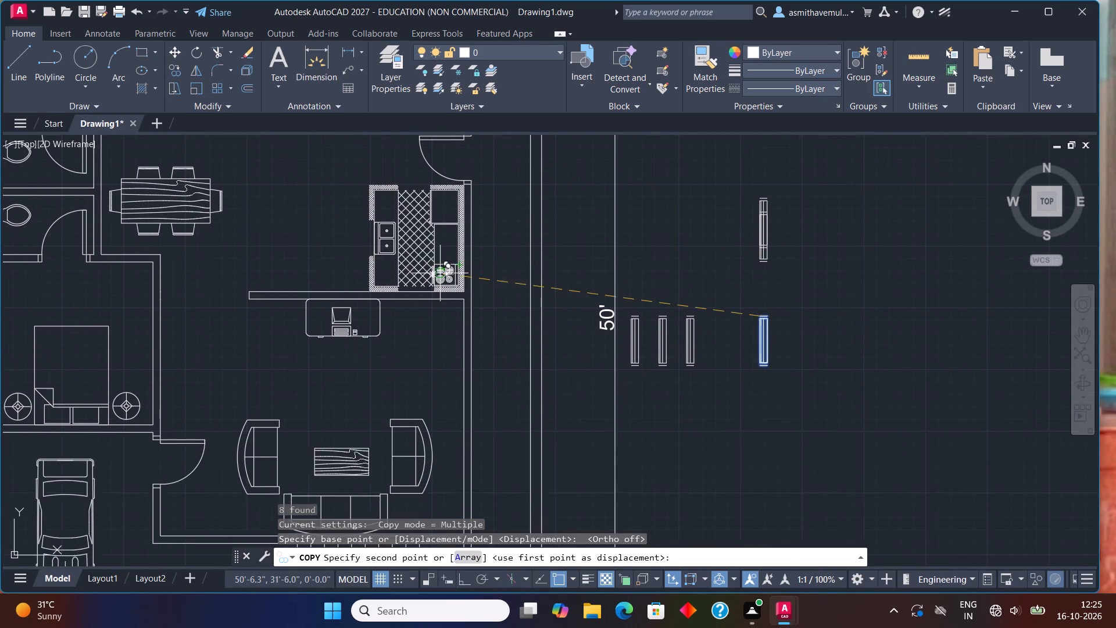
scroll(448, 313, down, 1)
middle_drag(446, 351, 462, 202)
scroll(463, 346, up, 3)
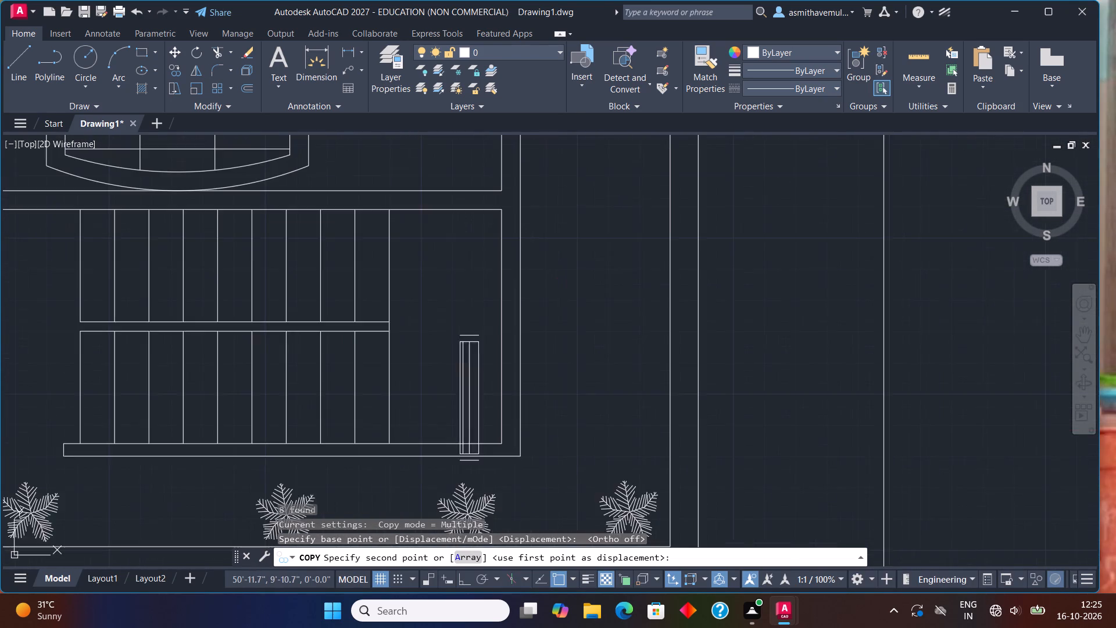
scroll(463, 329, up, 1)
scroll(492, 265, up, 1)
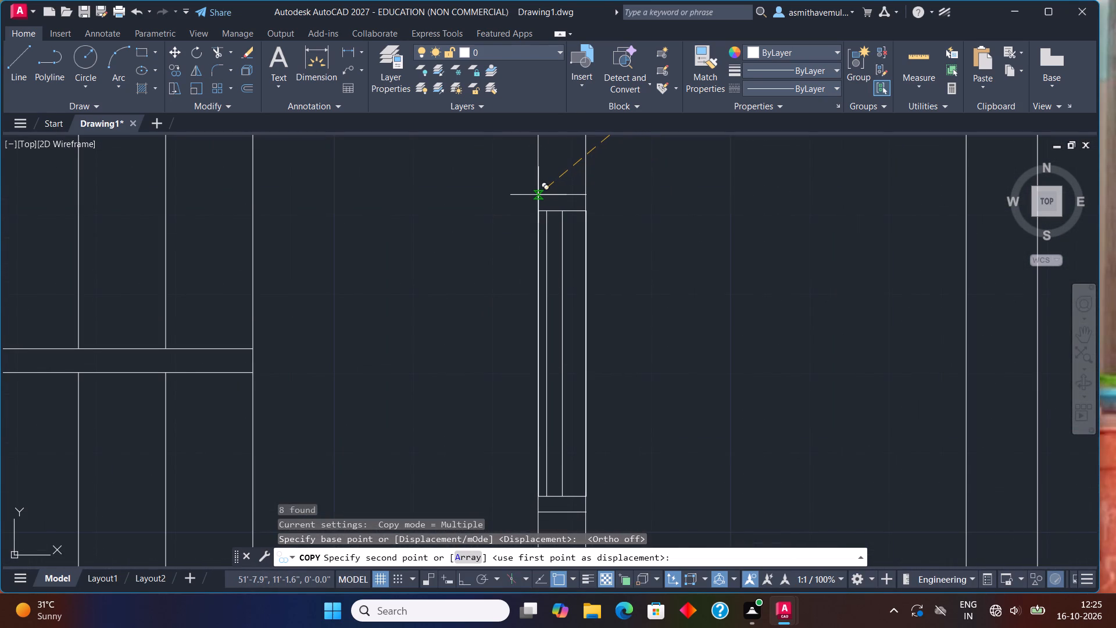
click(538, 195)
Place another copy of the window symbol in the east wall beside the living room sofas, flush with the wall's inner line.
scroll(427, 215, down, 3)
middle_drag(431, 222, 435, 231)
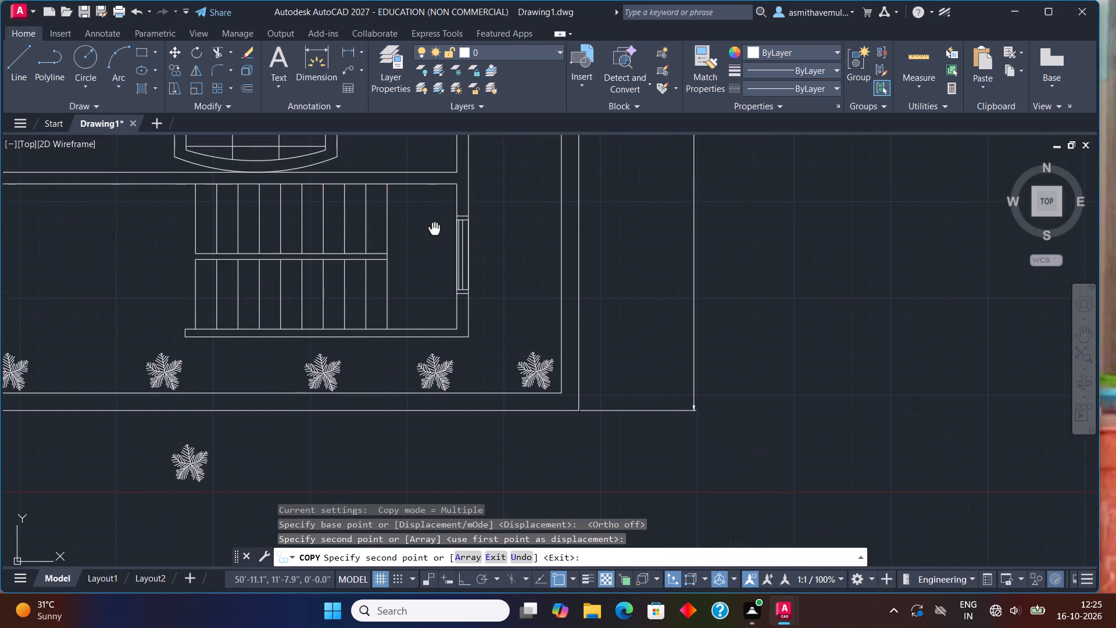
middle_drag(435, 231, 514, 442)
scroll(527, 258, up, 2)
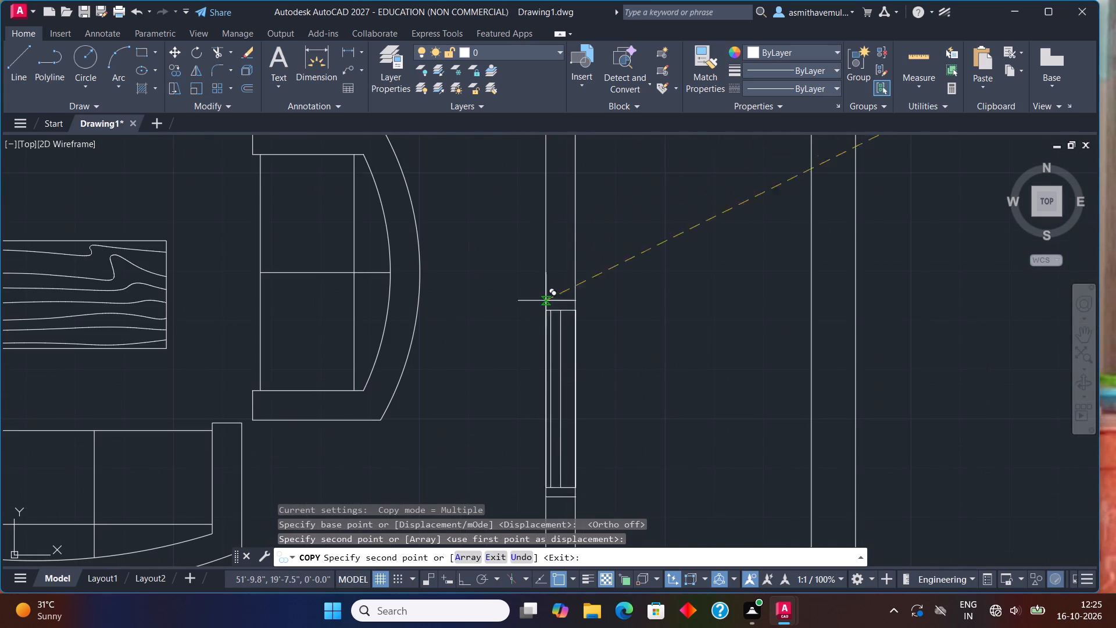
middle_drag(519, 263, 559, 376)
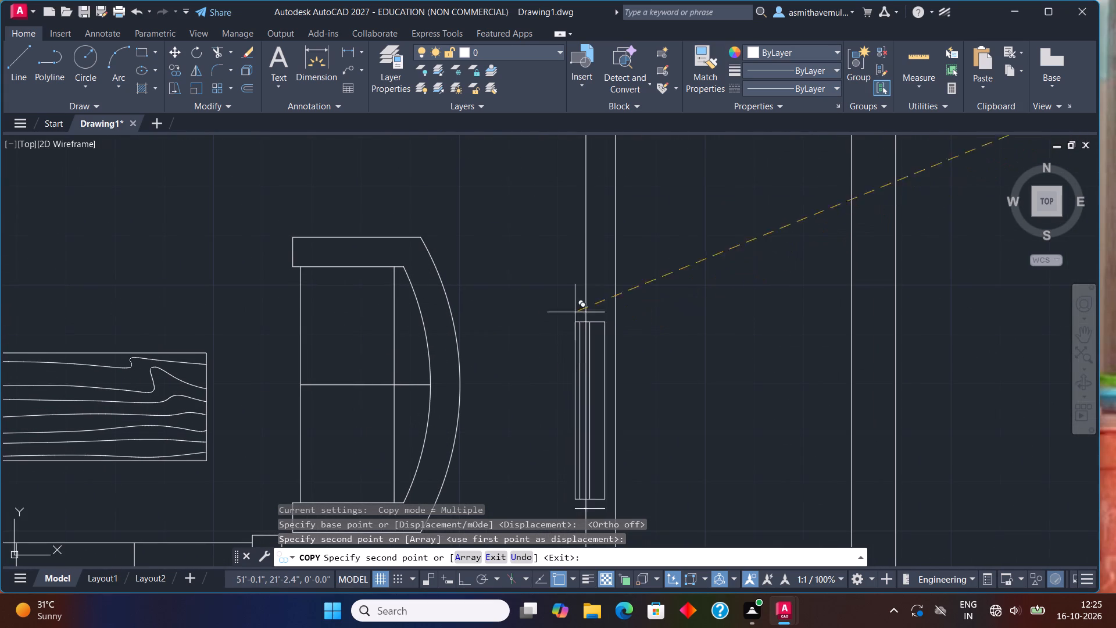
scroll(577, 284, up, 2)
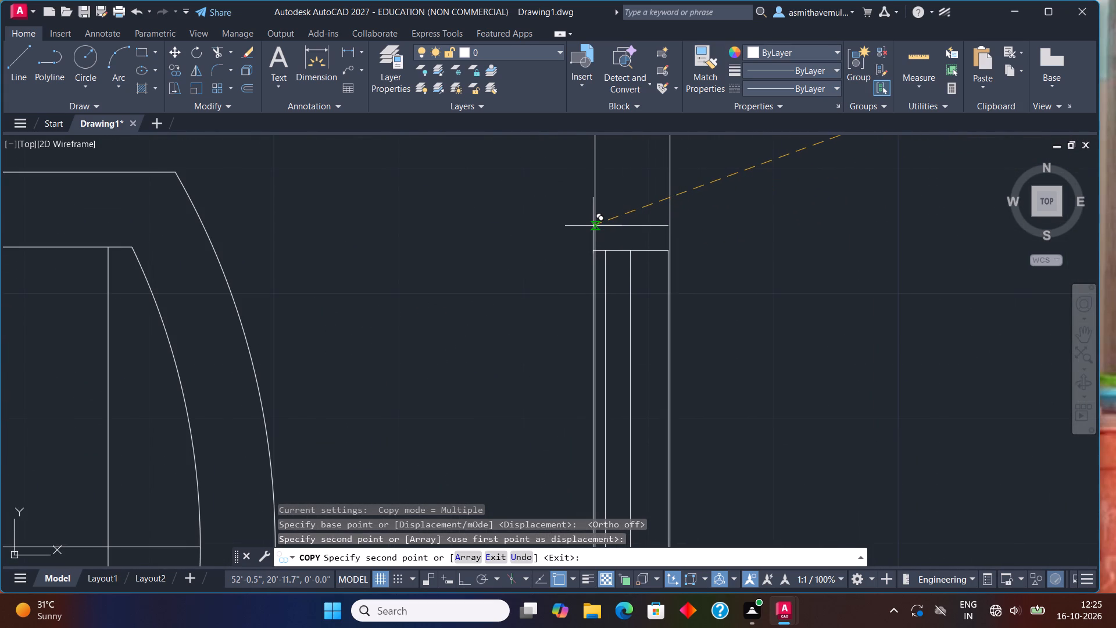
scroll(593, 226, up, 6)
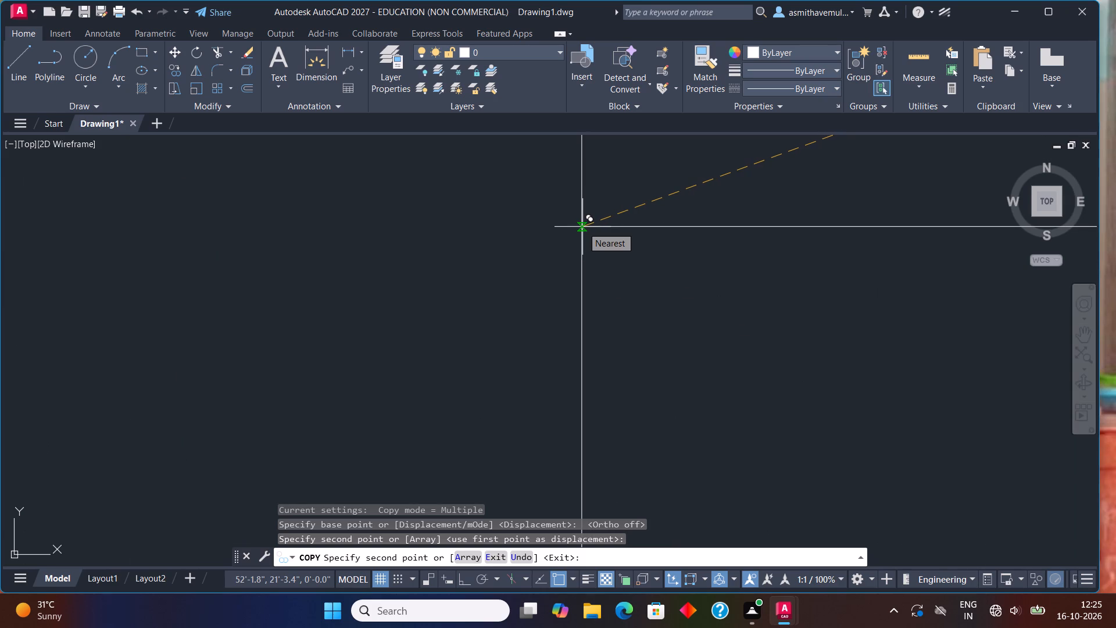
scroll(582, 227, down, 4)
click(582, 227)
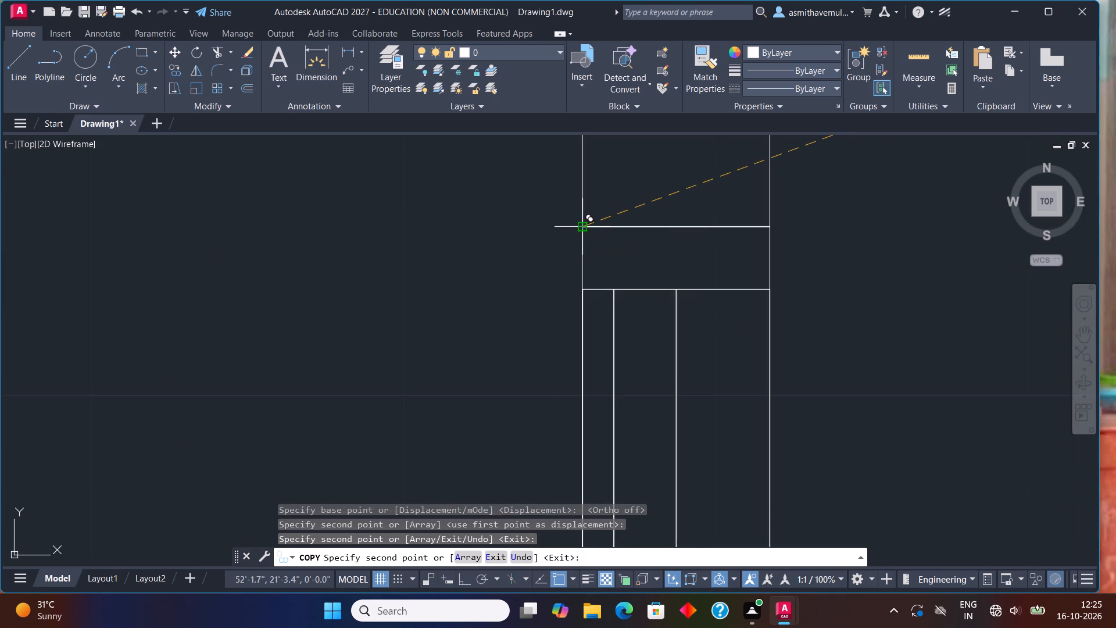
Examine the east wall along the kitchen and northeast bedroom for further window positions, and end the copying.
scroll(535, 252, down, 5)
middle_drag(533, 254, 579, 438)
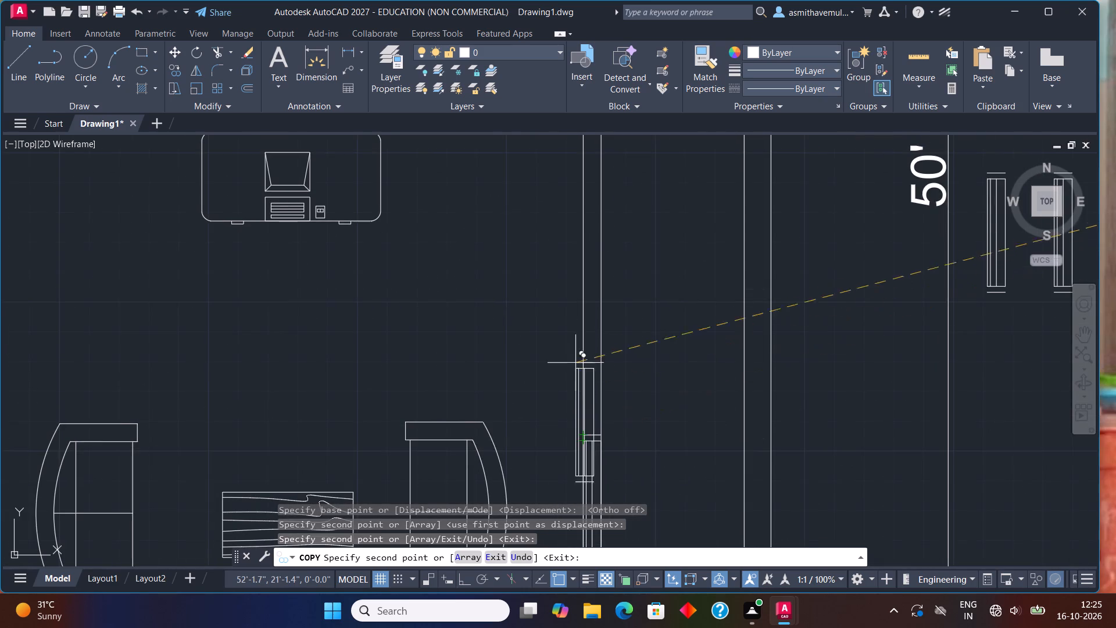
scroll(575, 327, down, 1)
middle_drag(575, 321, 606, 464)
scroll(588, 315, down, 1)
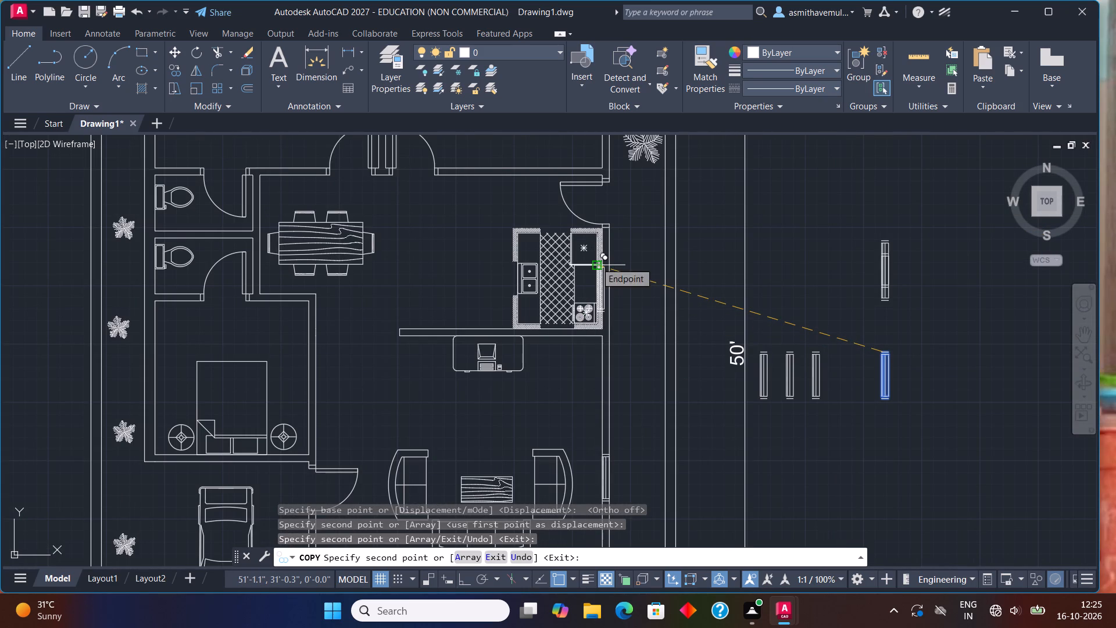
scroll(596, 262, down, 1)
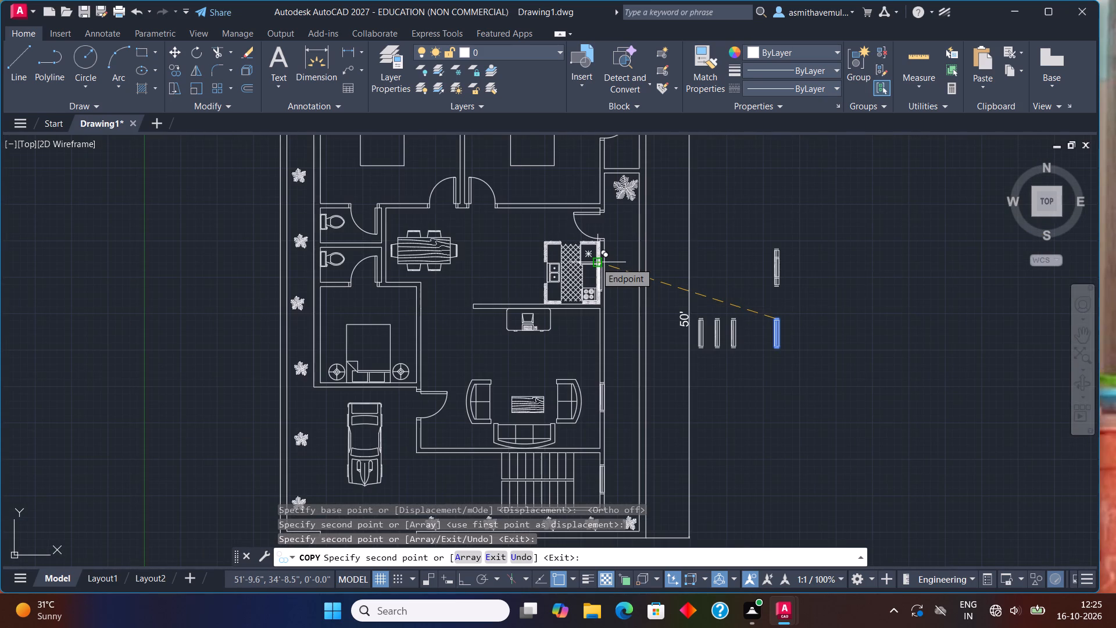
scroll(597, 262, down, 3)
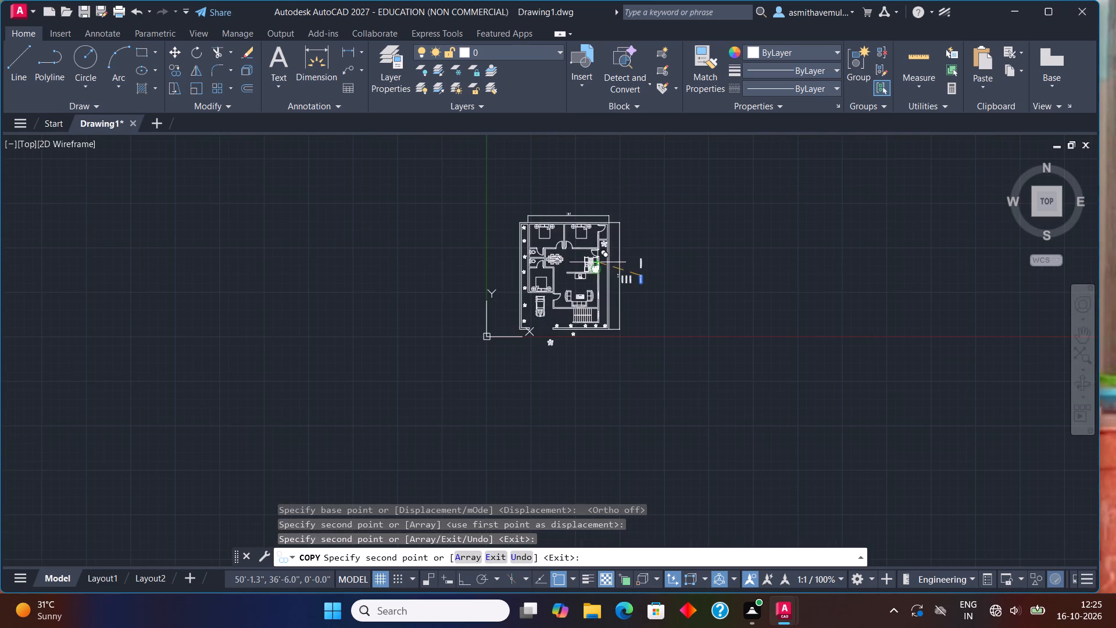
scroll(589, 269, up, 3)
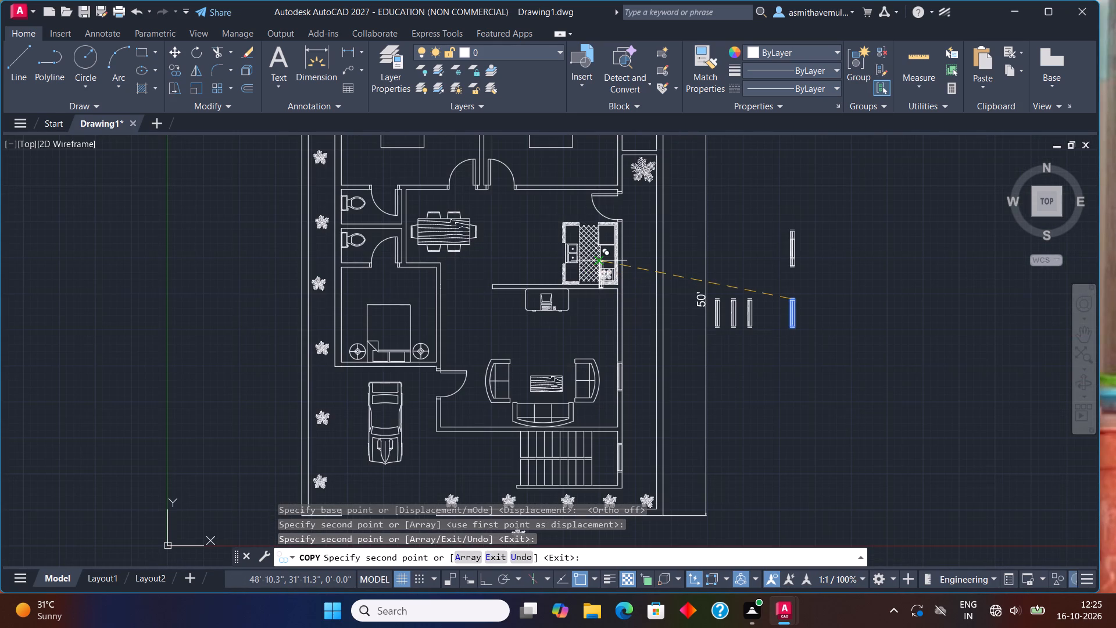
middle_drag(603, 257, 614, 379)
scroll(627, 289, up, 3)
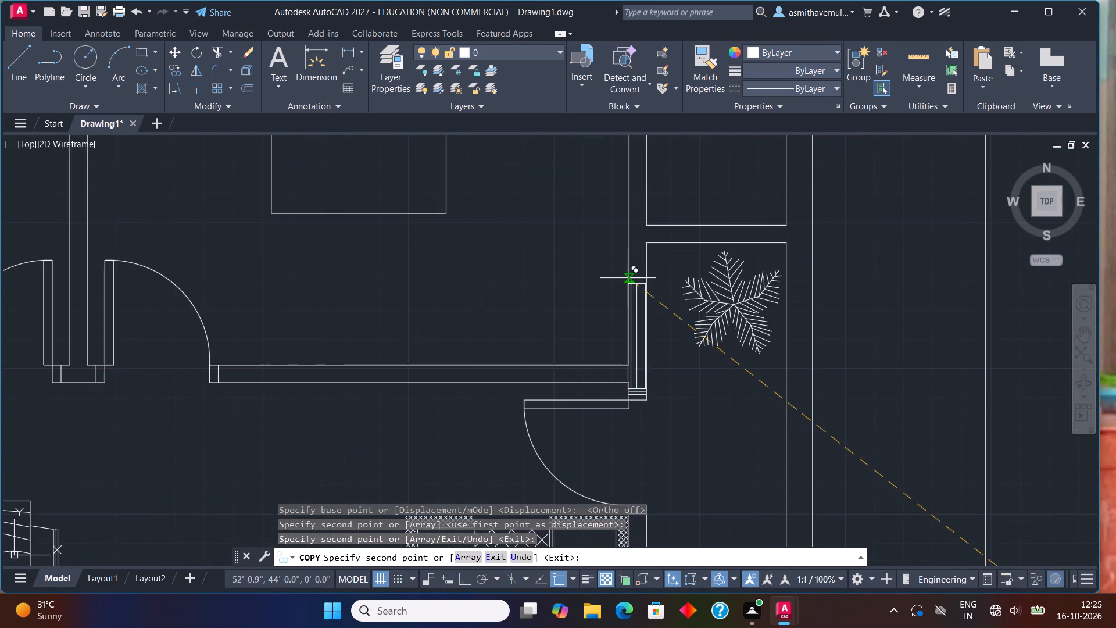
scroll(633, 265, down, 1)
middle_drag(635, 265, 637, 287)
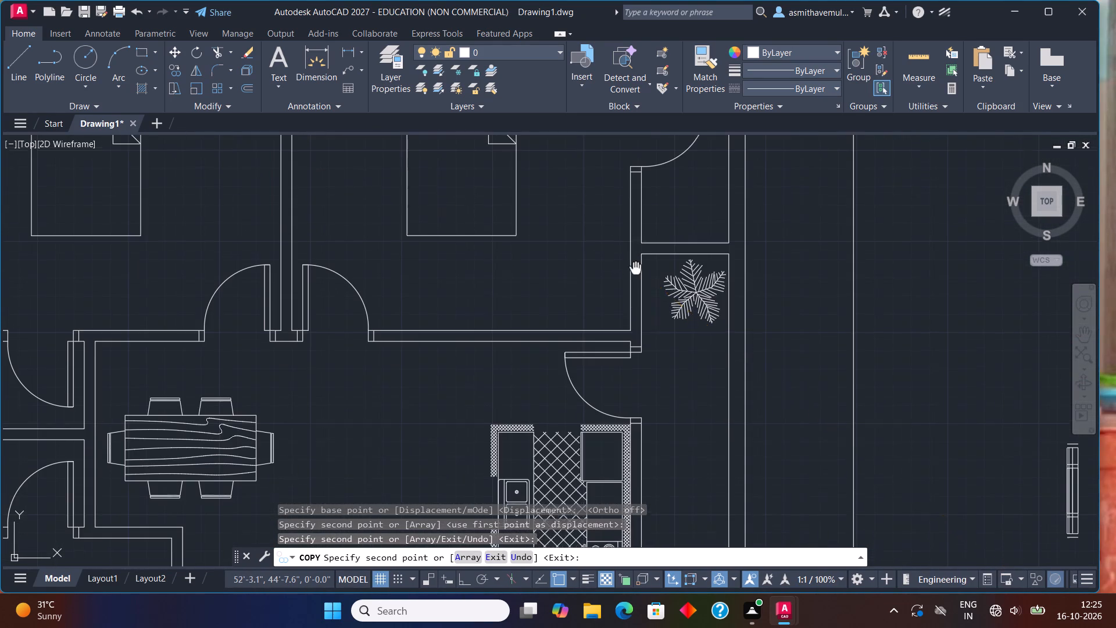
middle_drag(637, 287, 637, 409)
scroll(636, 335, up, 3)
scroll(636, 329, down, 6)
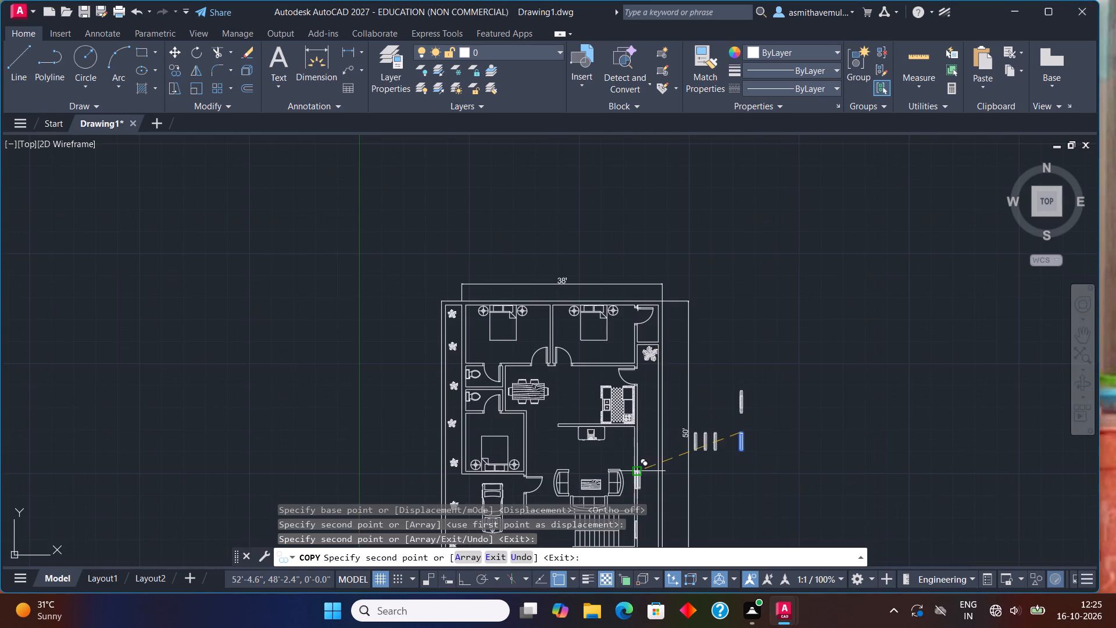
middle_drag(640, 474, 649, 154)
middle_drag(741, 249, 716, 437)
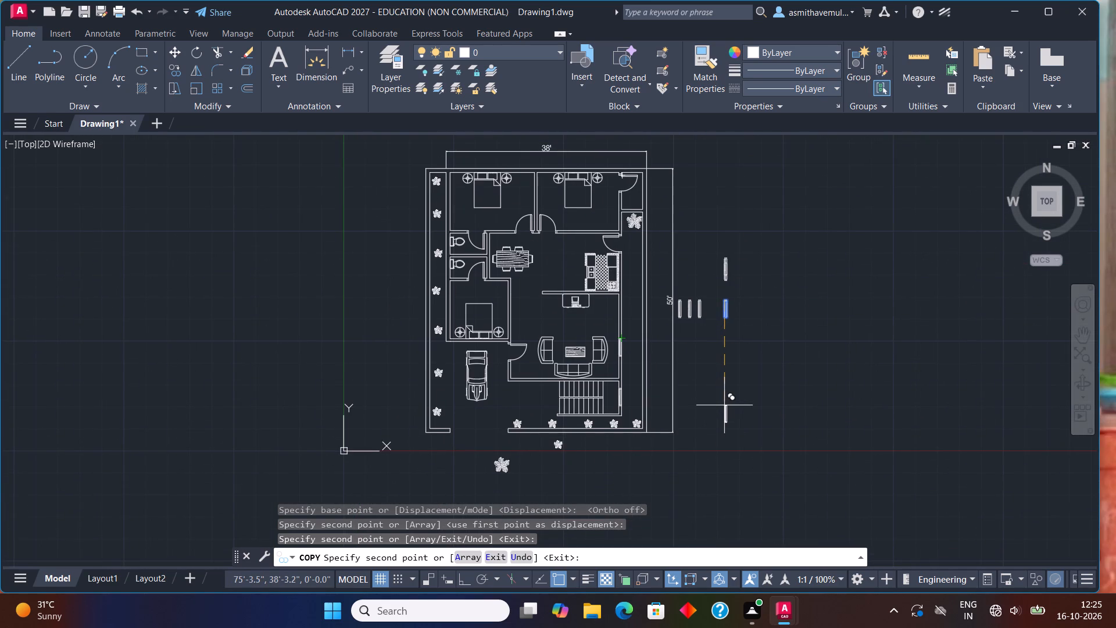
key(Escape)
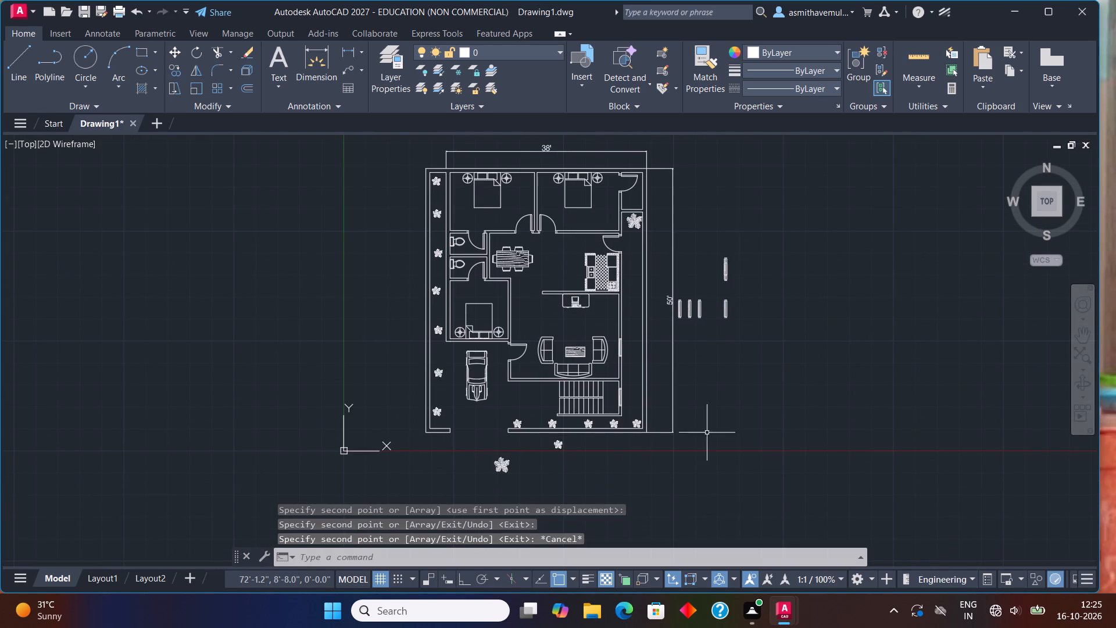
Delete the two leftover plant symbols lying outside the plan, south of the boundary wall.
click(560, 448)
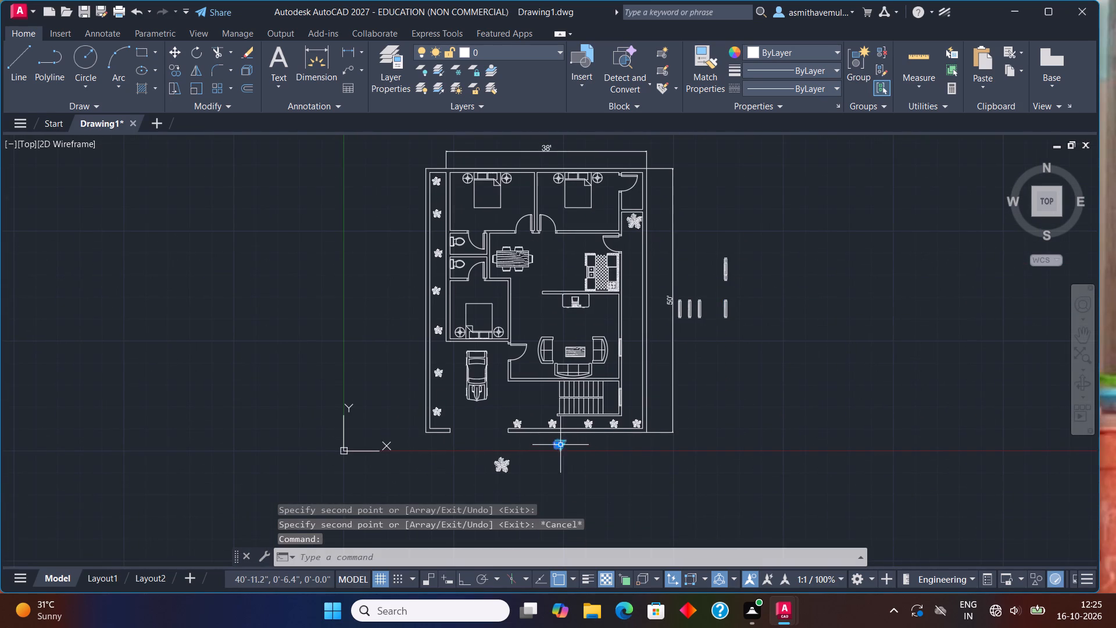
click(498, 465)
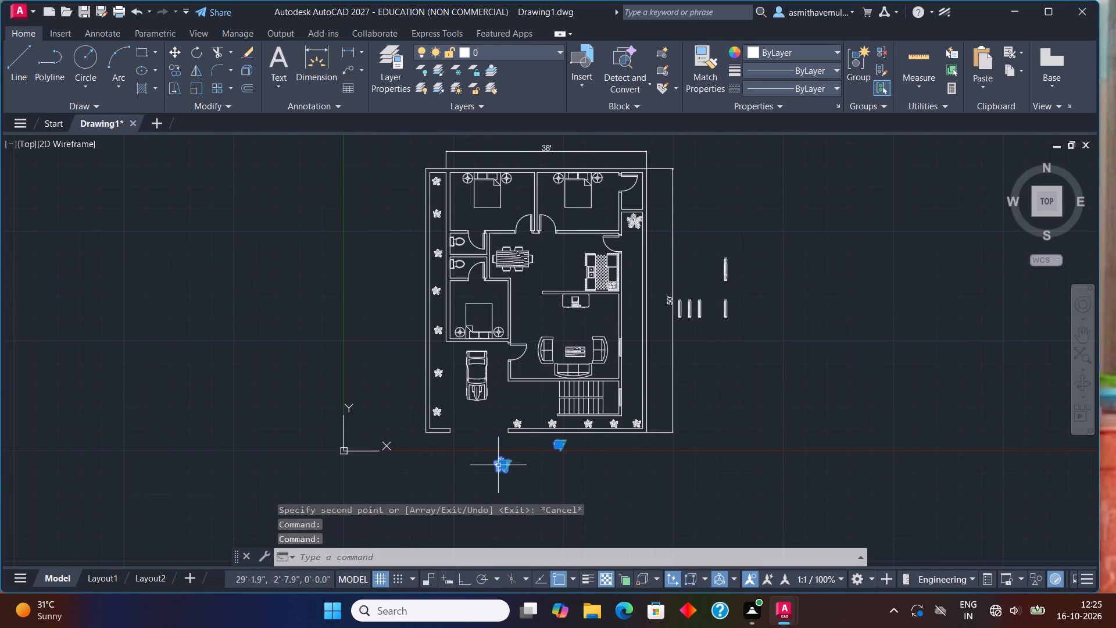
key(Delete)
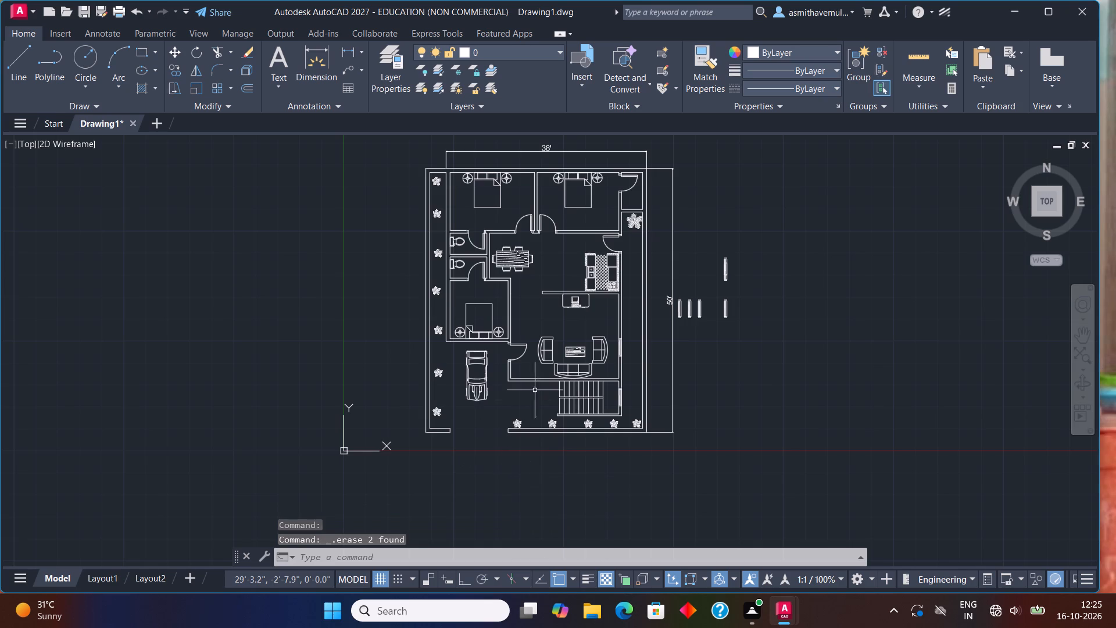
With Ortho on, rotate the original window symbol, east of the three spare copies, 180° about its southwest corner.
scroll(662, 293, up, 2)
drag(817, 301, 831, 377)
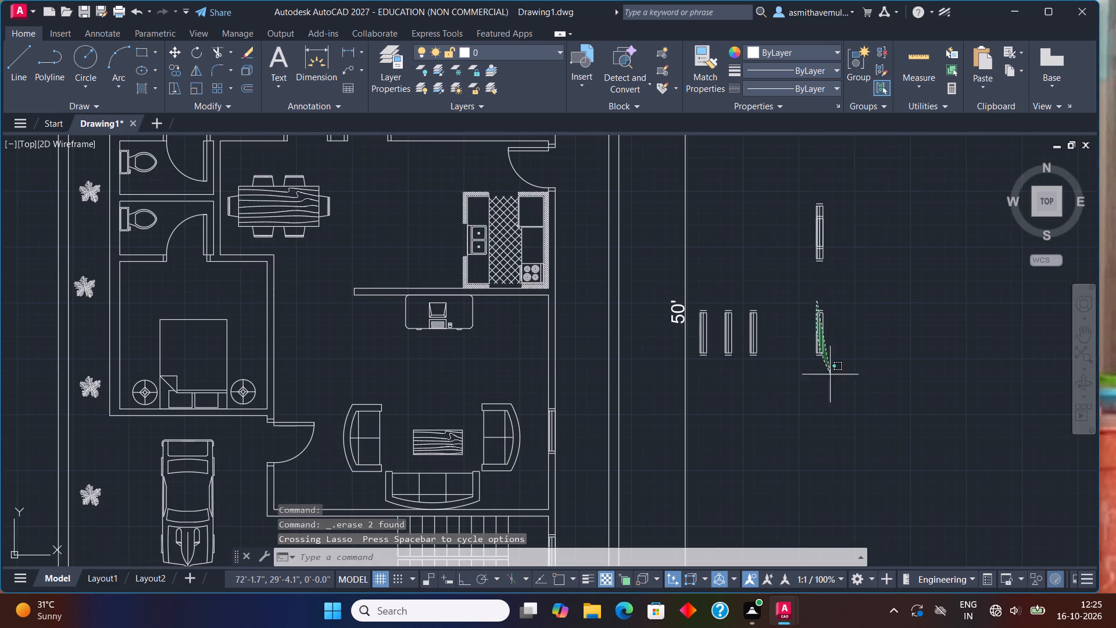
drag(831, 377, 867, 404)
scroll(828, 362, up, 2)
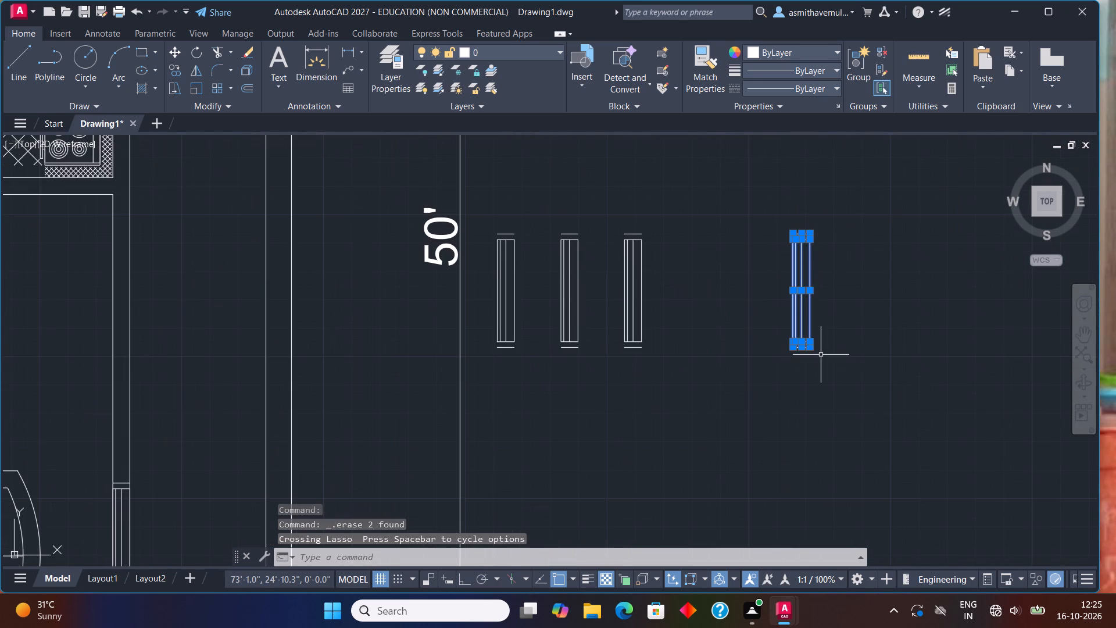
text(RO)
key(Return)
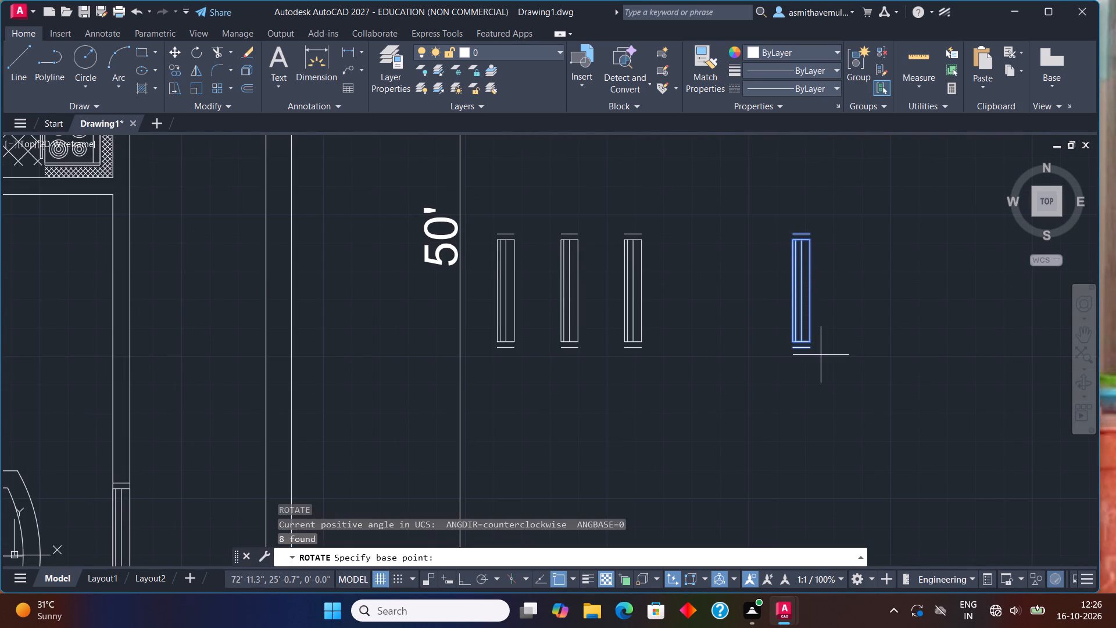
click(793, 349)
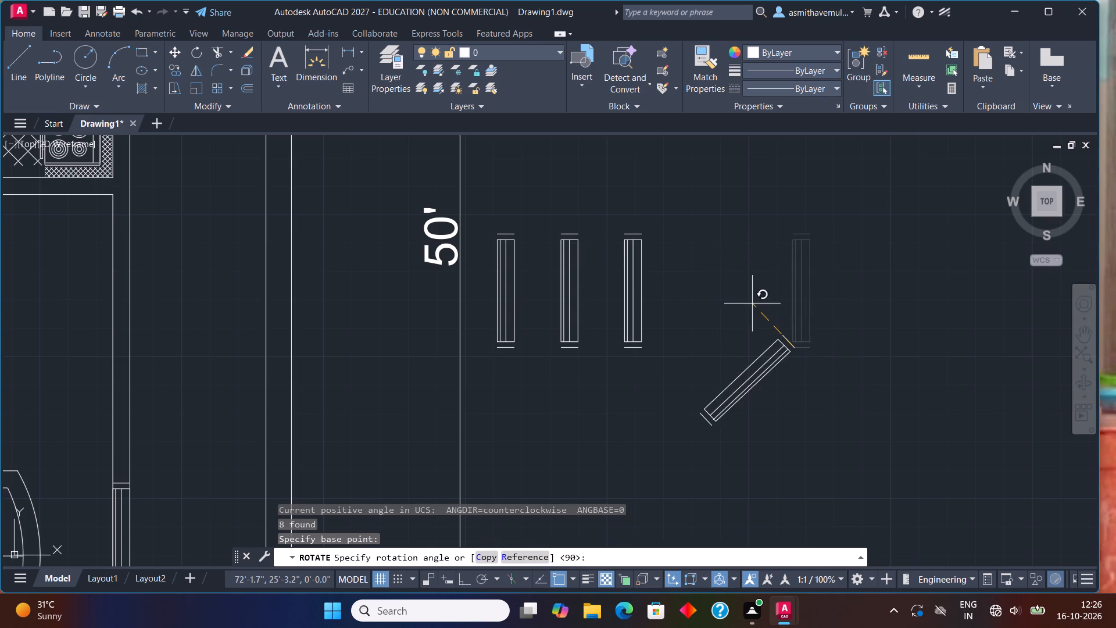
key(F8)
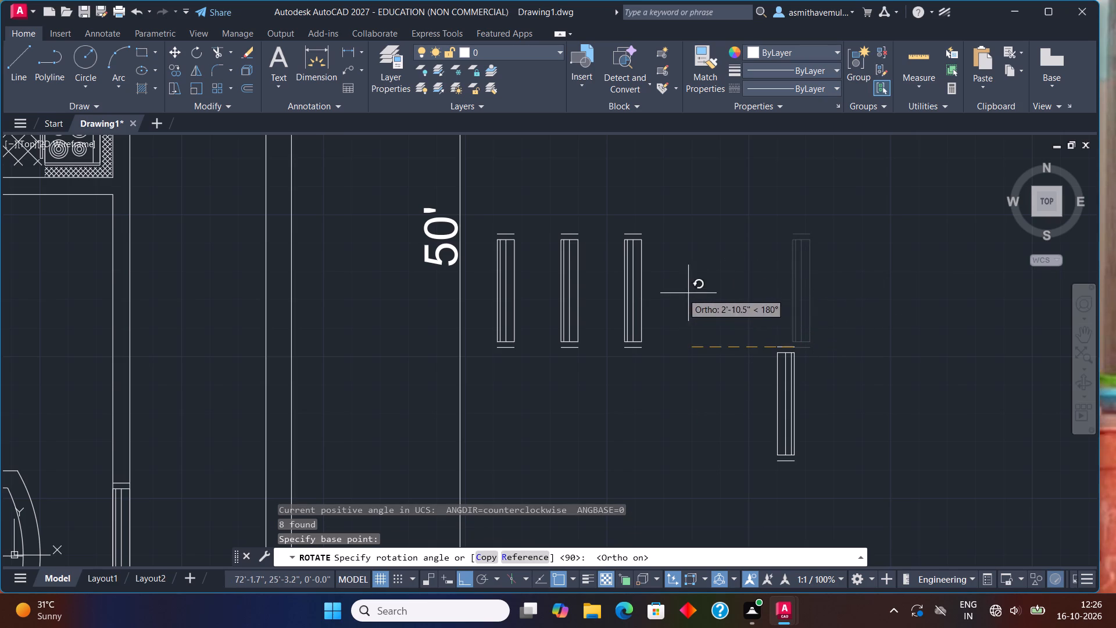
click(680, 291)
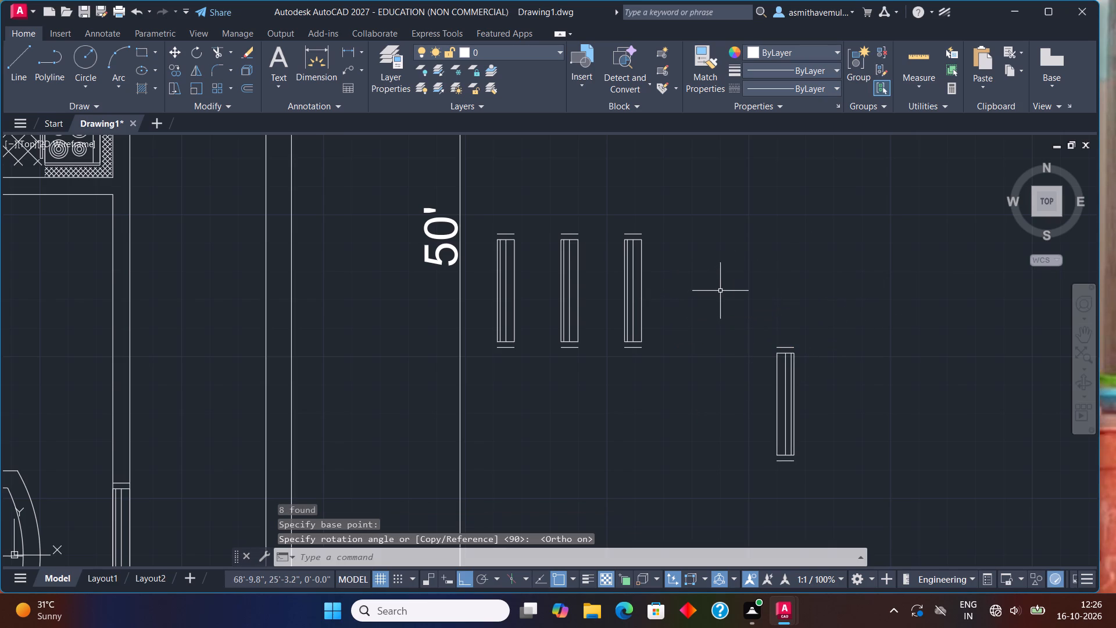
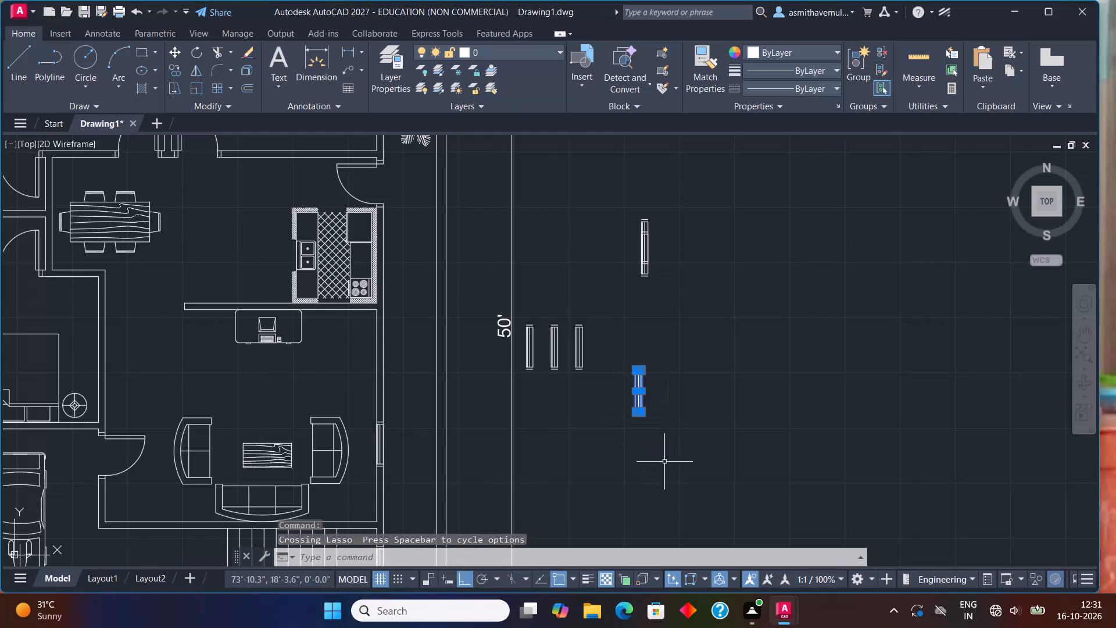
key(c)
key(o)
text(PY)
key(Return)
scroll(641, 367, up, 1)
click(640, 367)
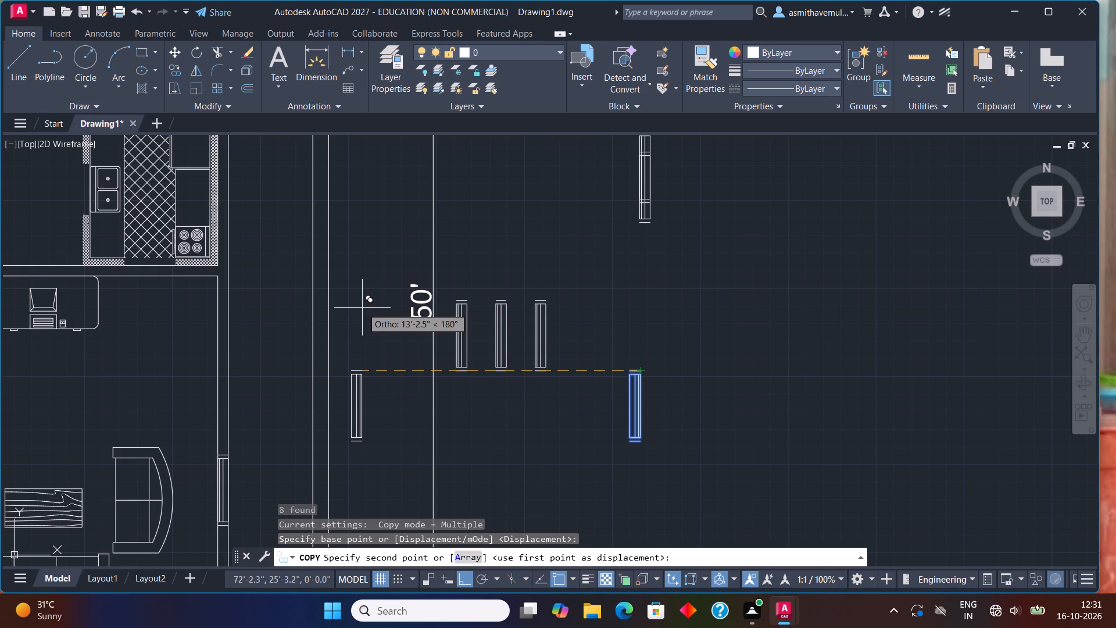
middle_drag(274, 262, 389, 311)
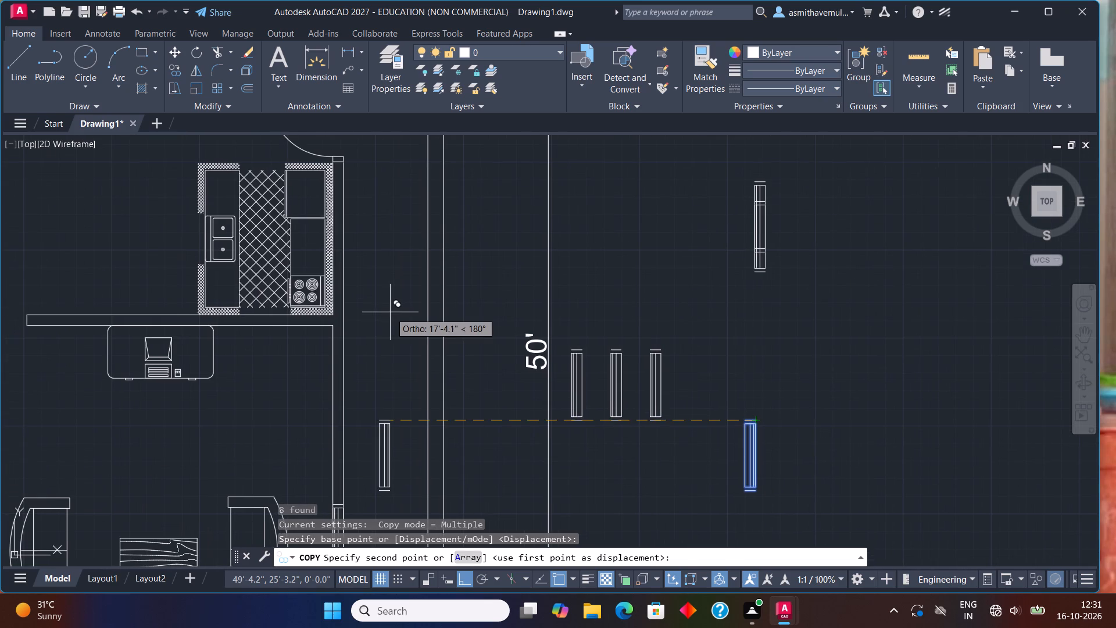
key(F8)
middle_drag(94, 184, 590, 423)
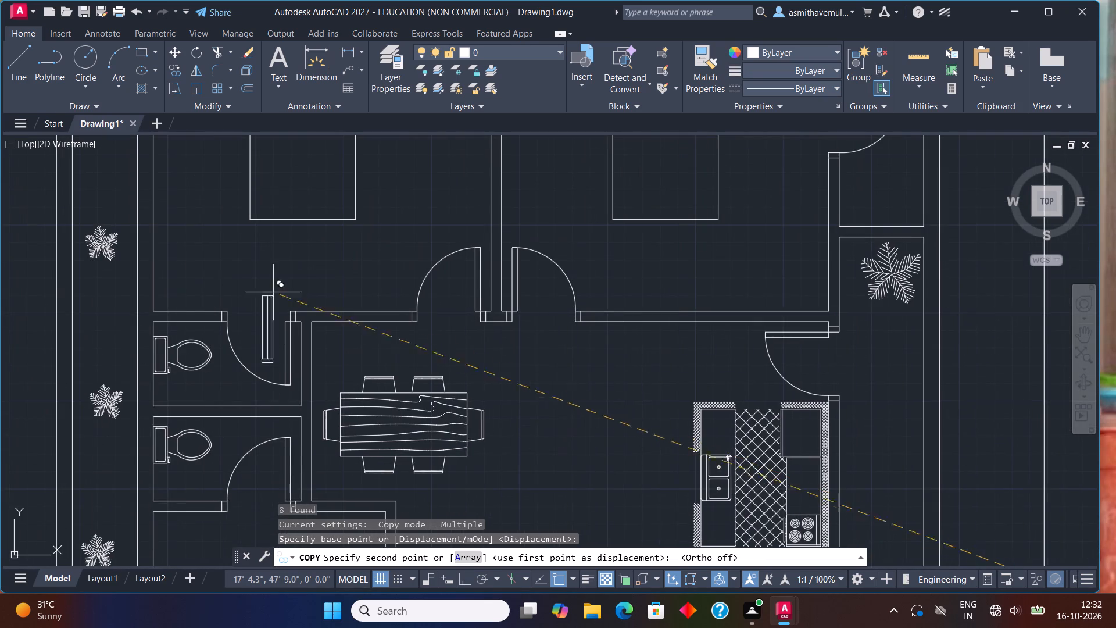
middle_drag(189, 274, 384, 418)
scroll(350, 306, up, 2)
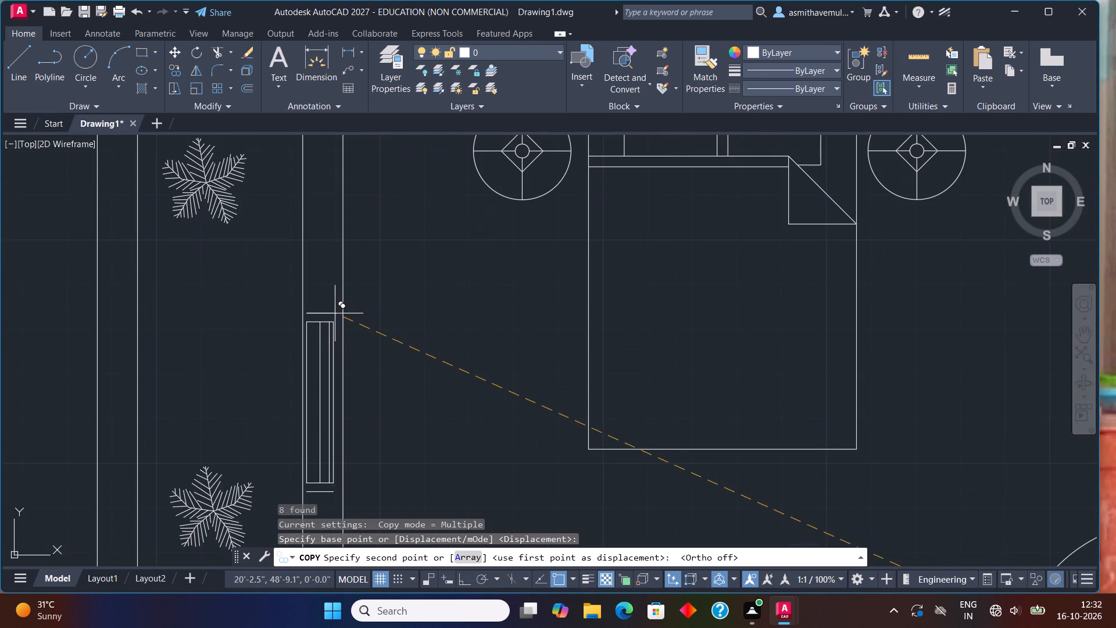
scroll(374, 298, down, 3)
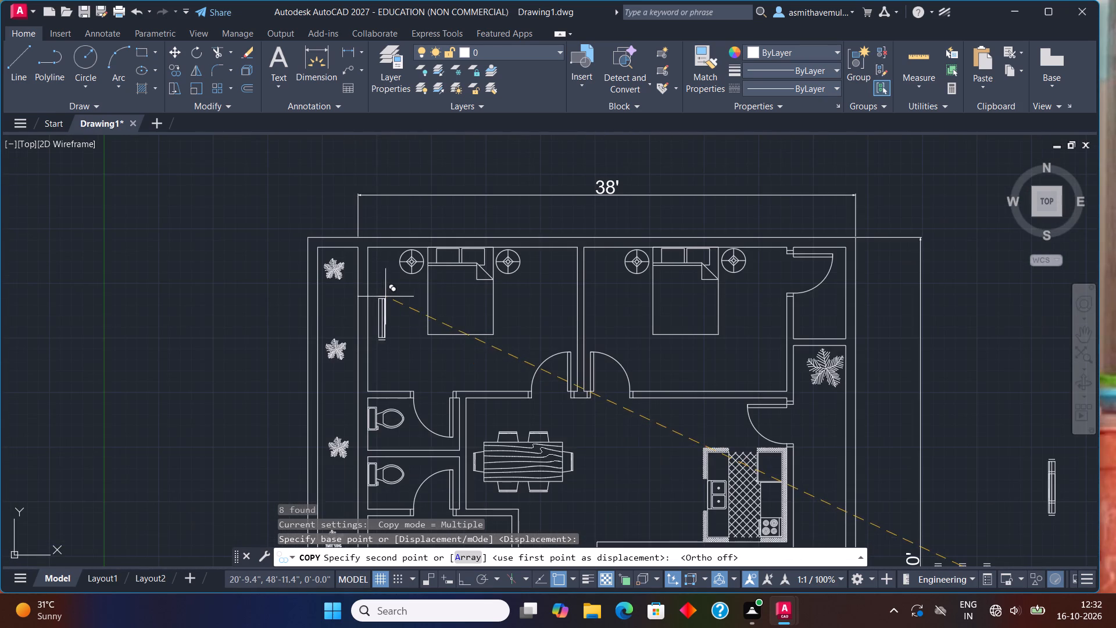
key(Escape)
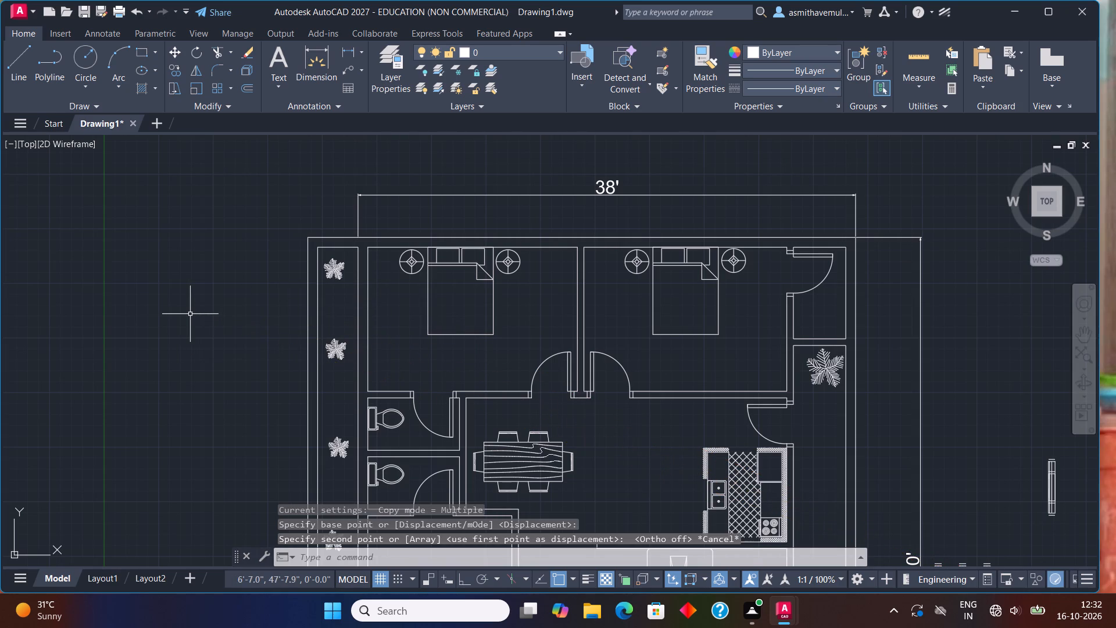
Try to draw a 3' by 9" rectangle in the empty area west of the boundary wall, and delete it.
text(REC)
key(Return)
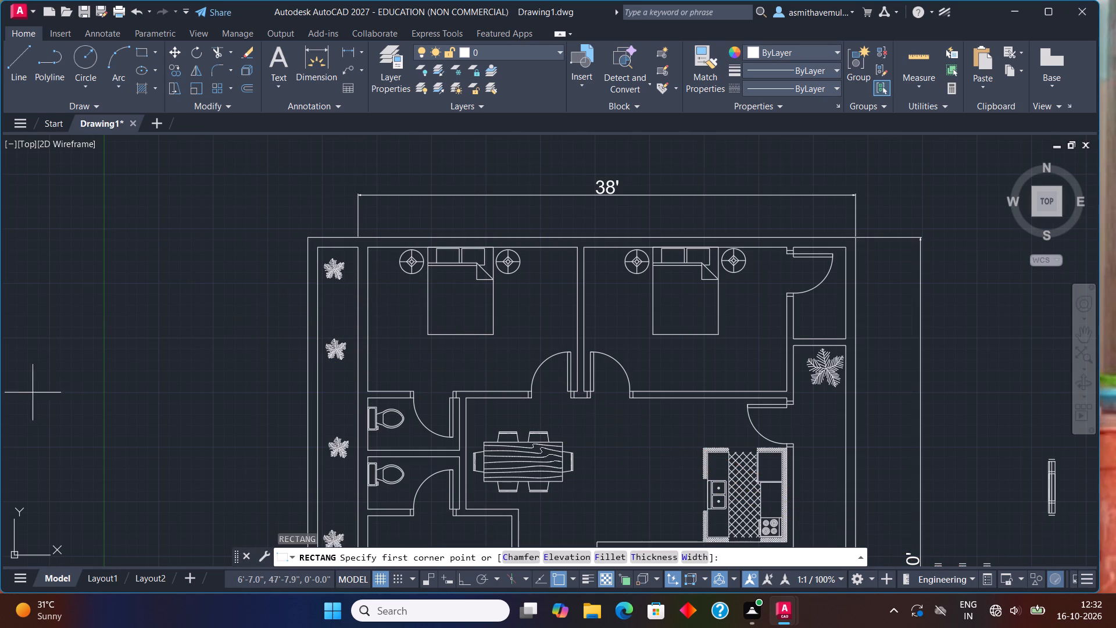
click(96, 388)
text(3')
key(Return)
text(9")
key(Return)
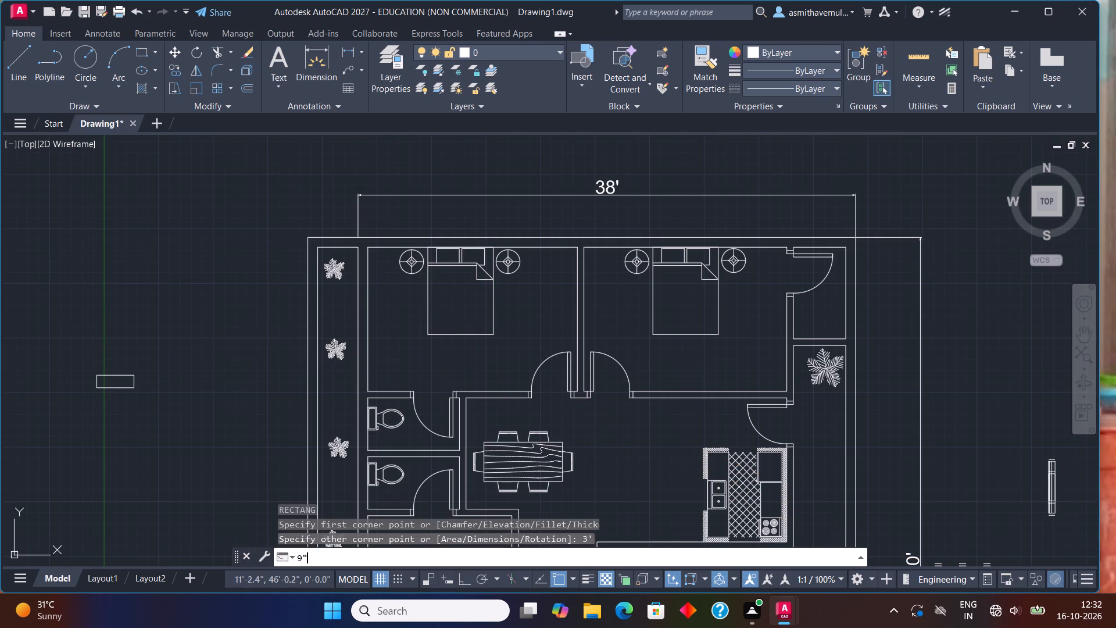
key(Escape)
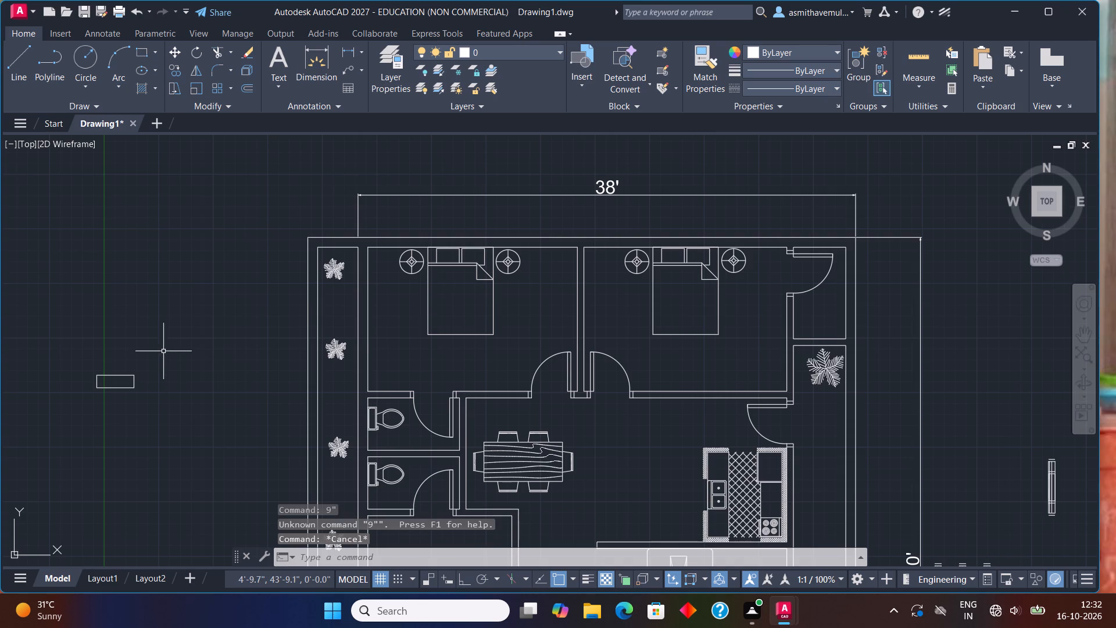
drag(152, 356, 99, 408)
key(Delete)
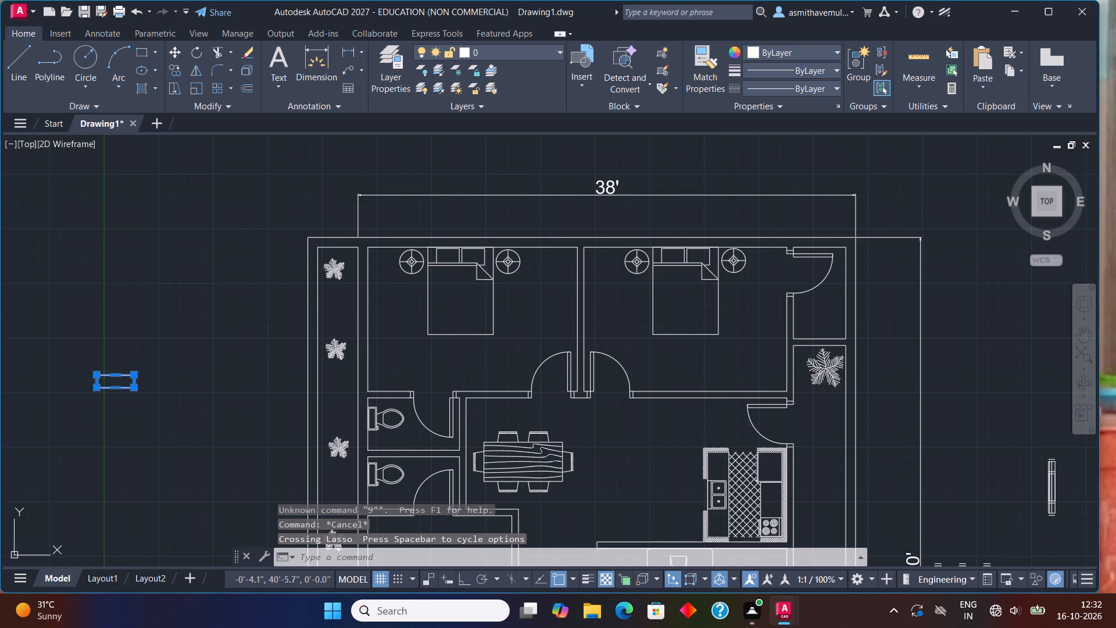
Draw a rectangle by dimensions, 3' long and 9" wide, in the empty area west of the boundary wall.
key(r)
text(EC)
key(Return)
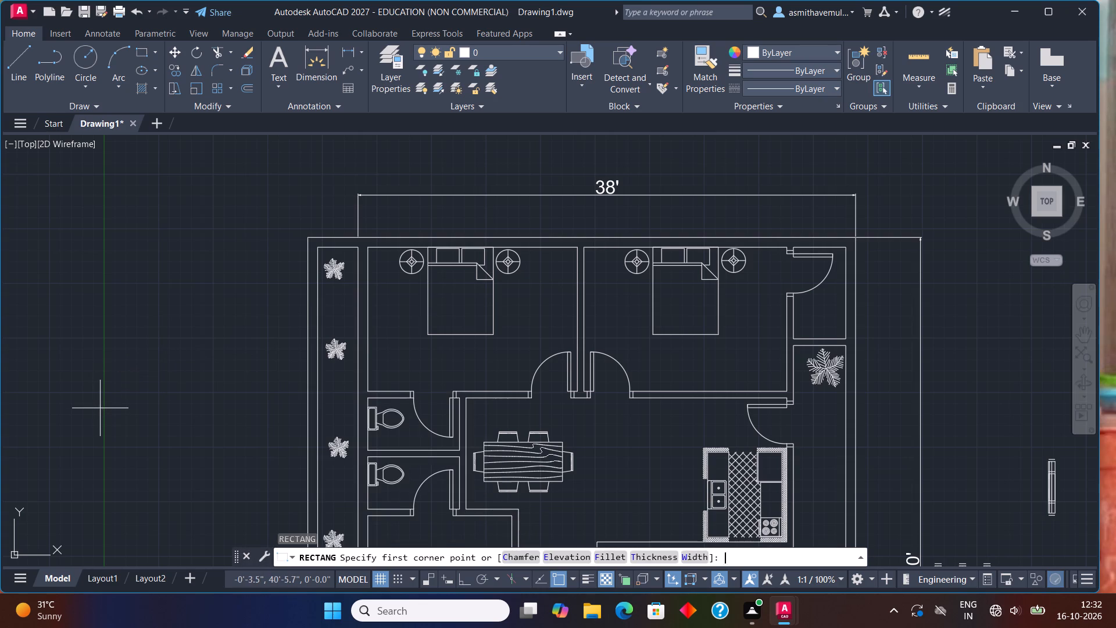
click(100, 410)
key(d)
key(Return)
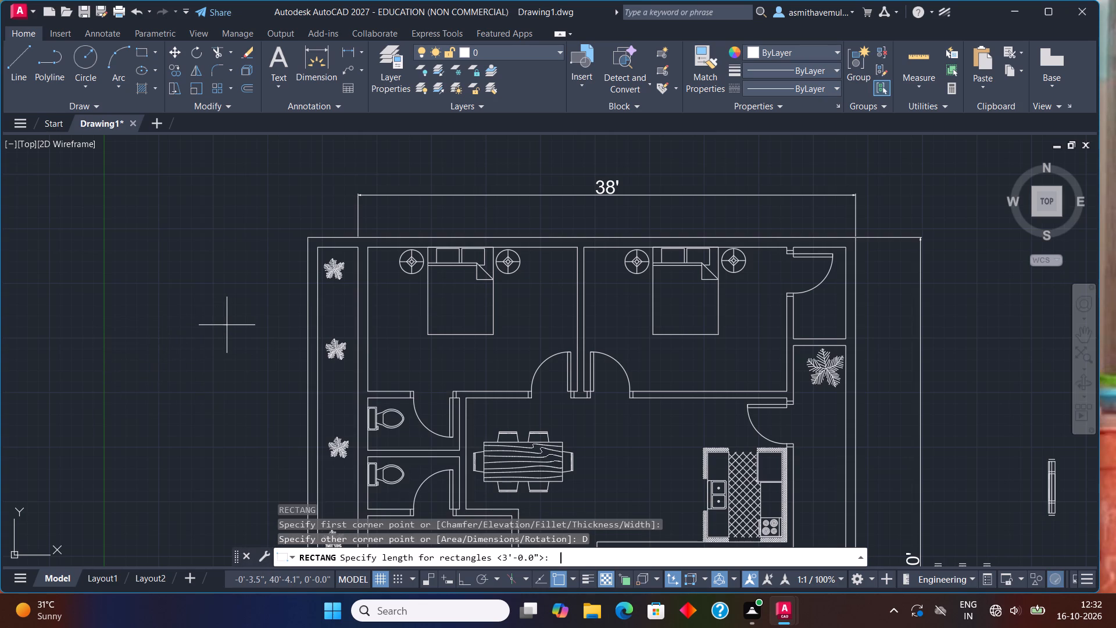
text(3')
key(Return)
text(9")
key(Return)
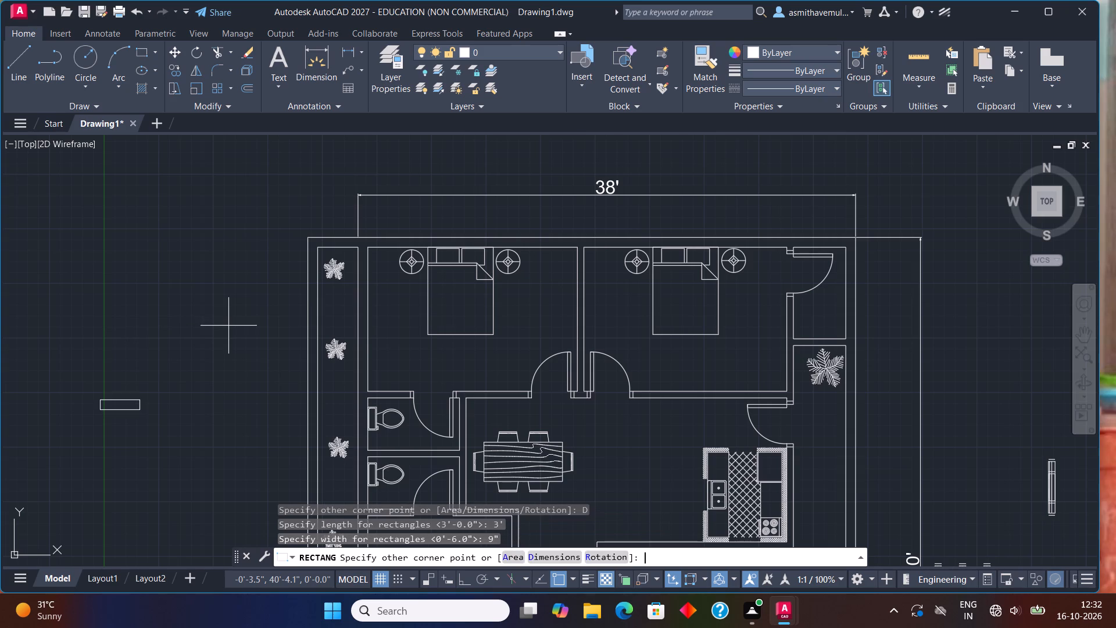
double_click(228, 326)
scroll(100, 406, up, 2)
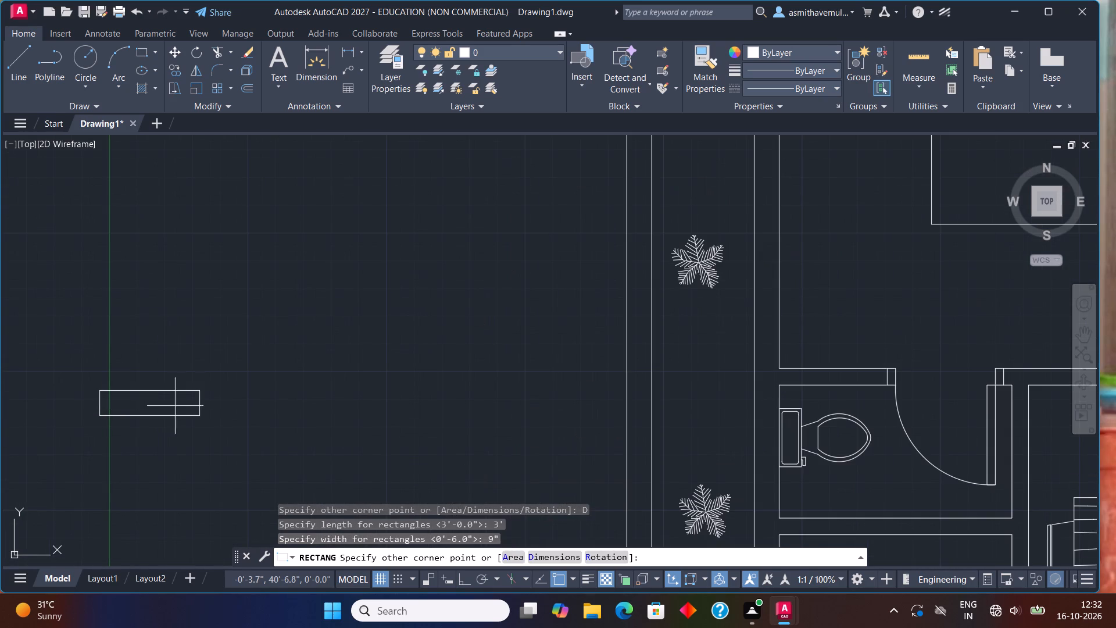
click(262, 405)
Draw a lengthwise centre line through the new rectangle between the midpoints of its two short sides.
key(l)
key(Return)
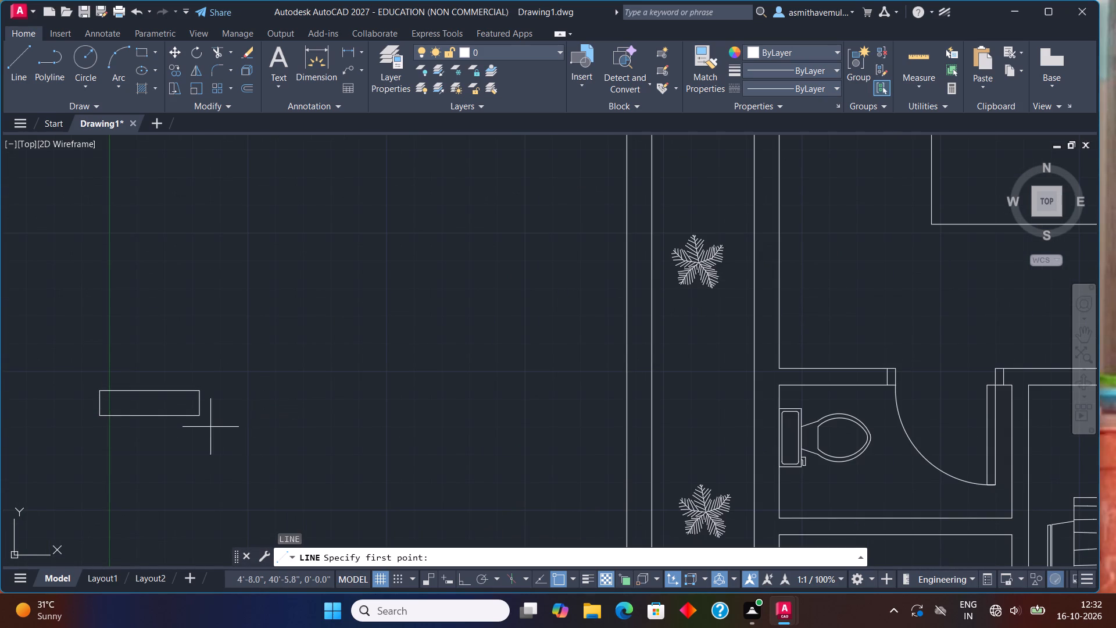
click(97, 401)
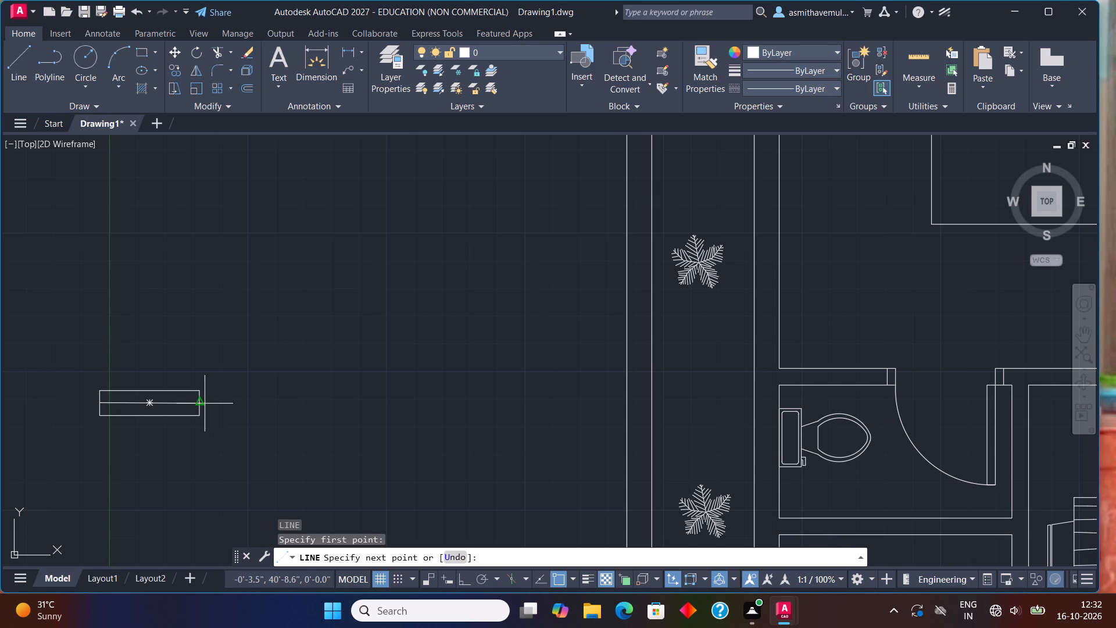
click(199, 404)
key(Escape)
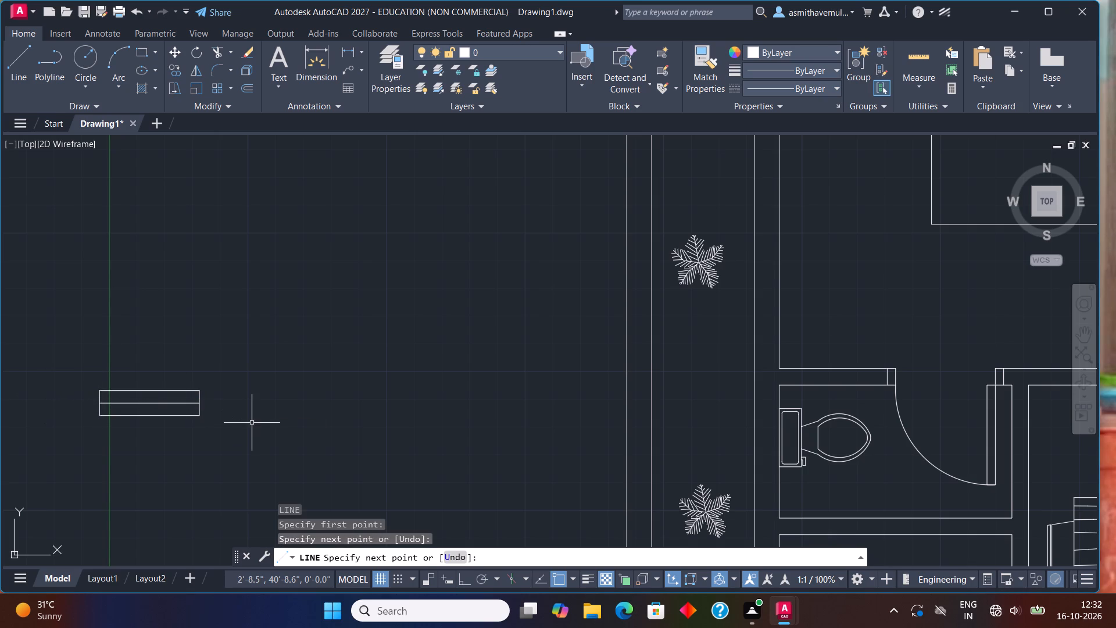
Explode the rectangle and offset its centre line 3" northward and both short sides 3" outward to form a window symbol.
click(194, 415)
key(x)
key(Return)
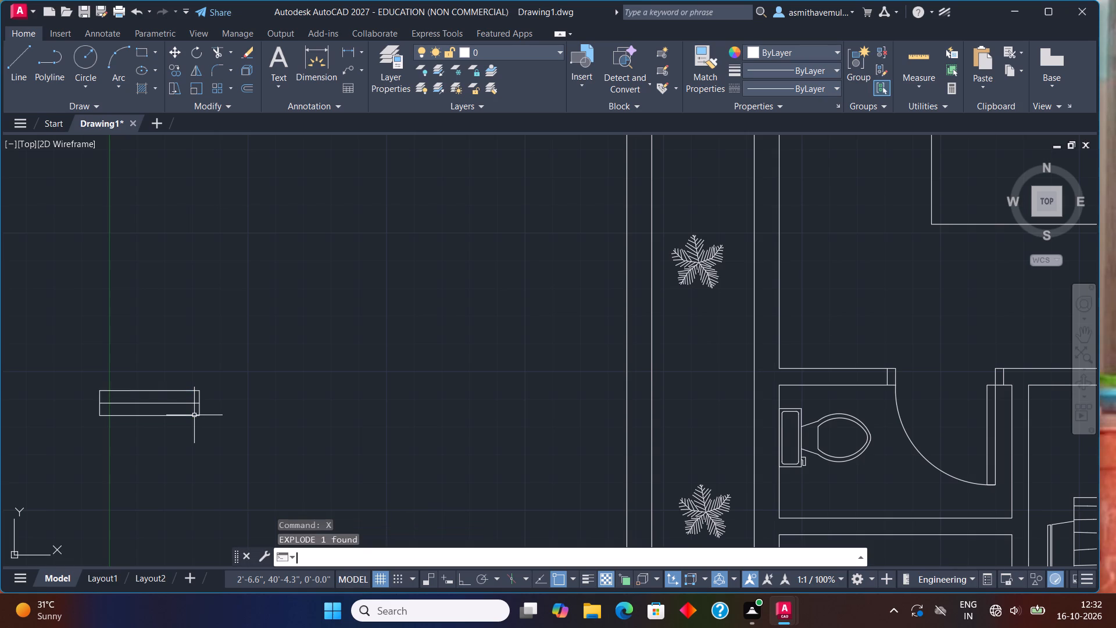
key(o)
key(Return)
text(3")
key(Return)
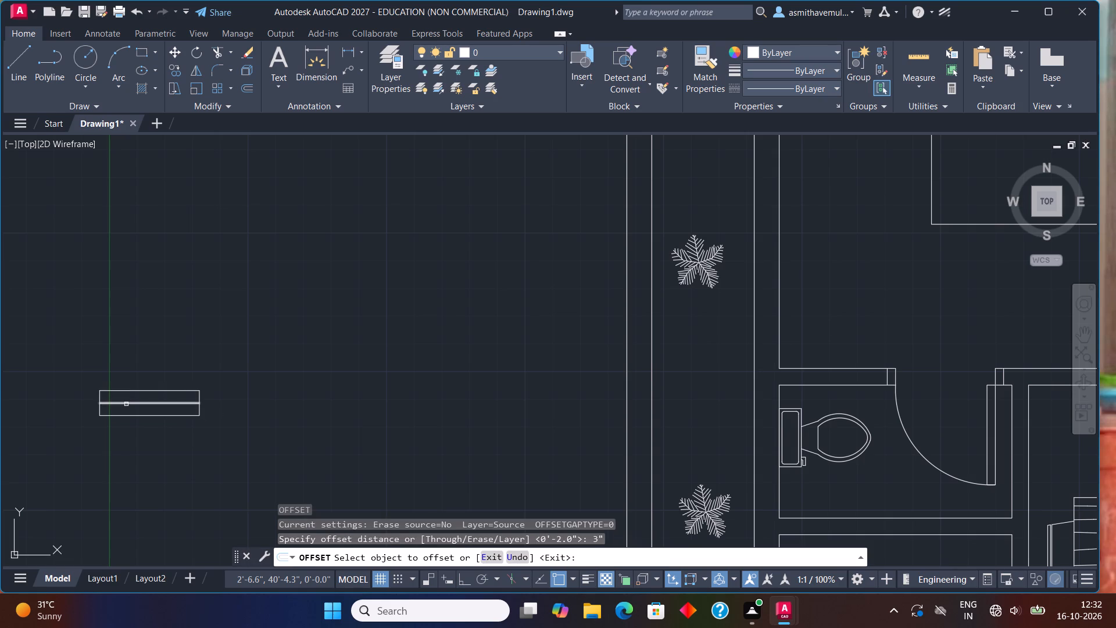
click(126, 404)
click(129, 395)
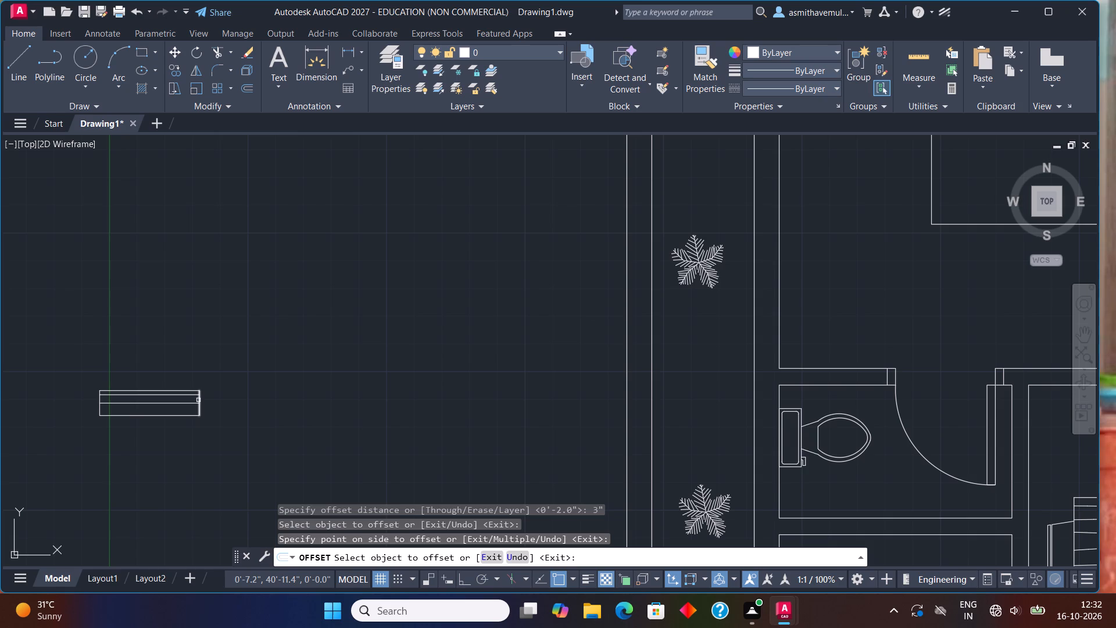
click(198, 400)
click(249, 394)
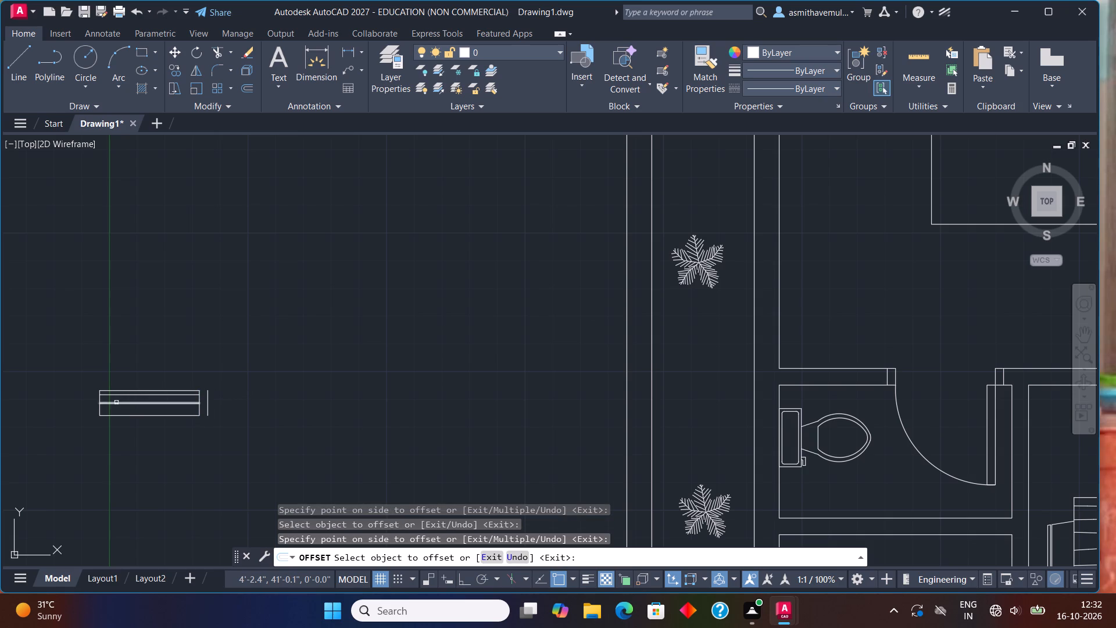
double_click(99, 411)
click(77, 412)
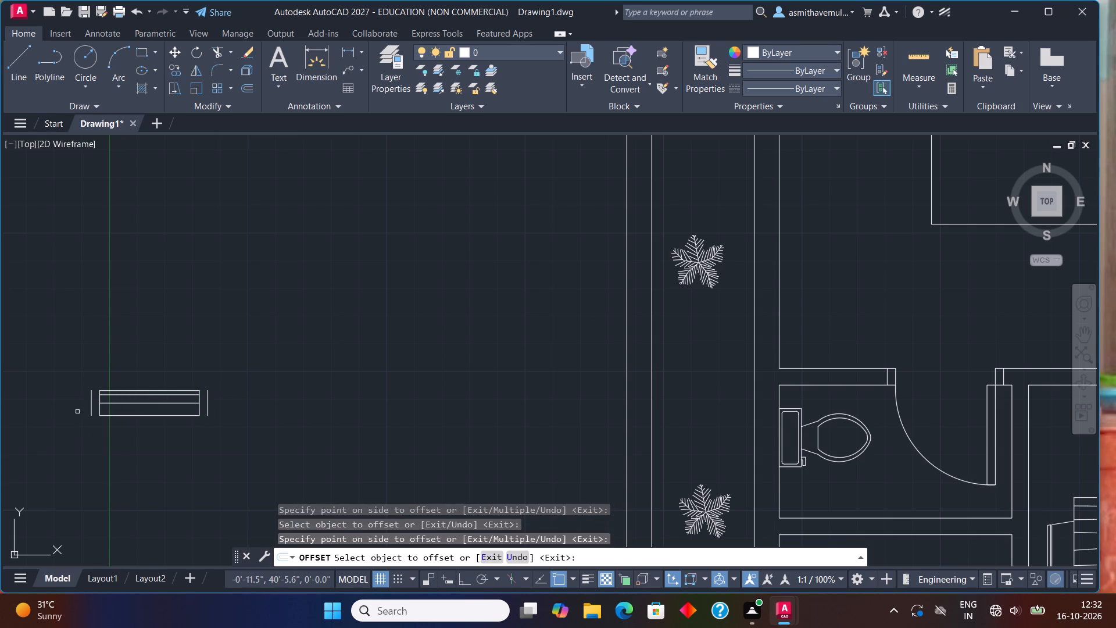
key(Escape)
With Ortho on, rotate the new window symbol 90° clockwise about the south end of its western end line.
drag(112, 362, 217, 429)
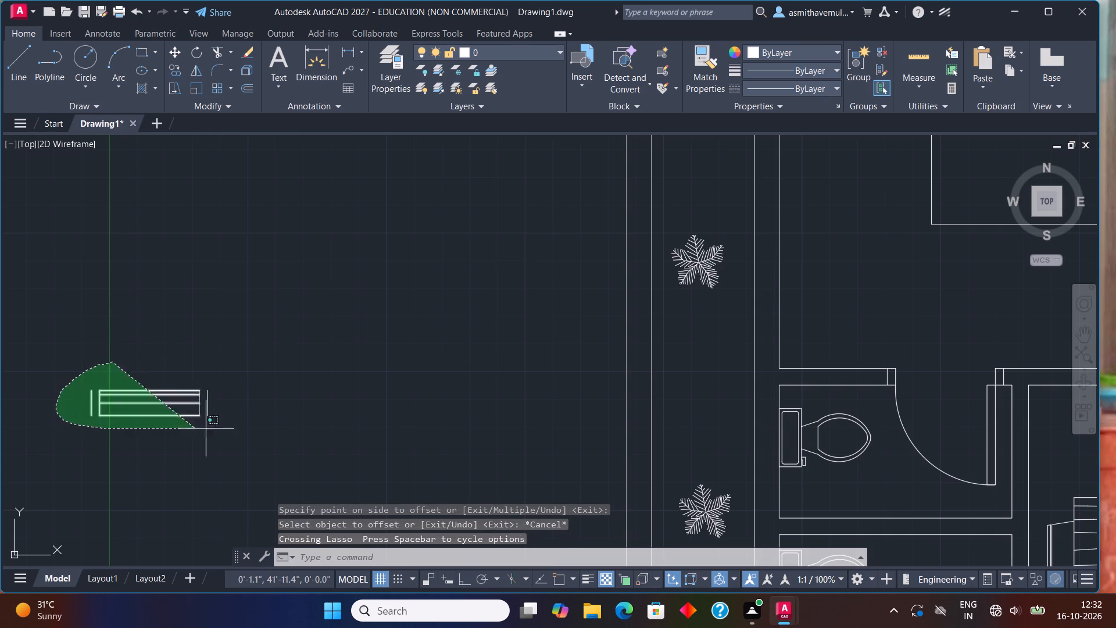
drag(217, 429, 316, 415)
text(RO)
key(Return)
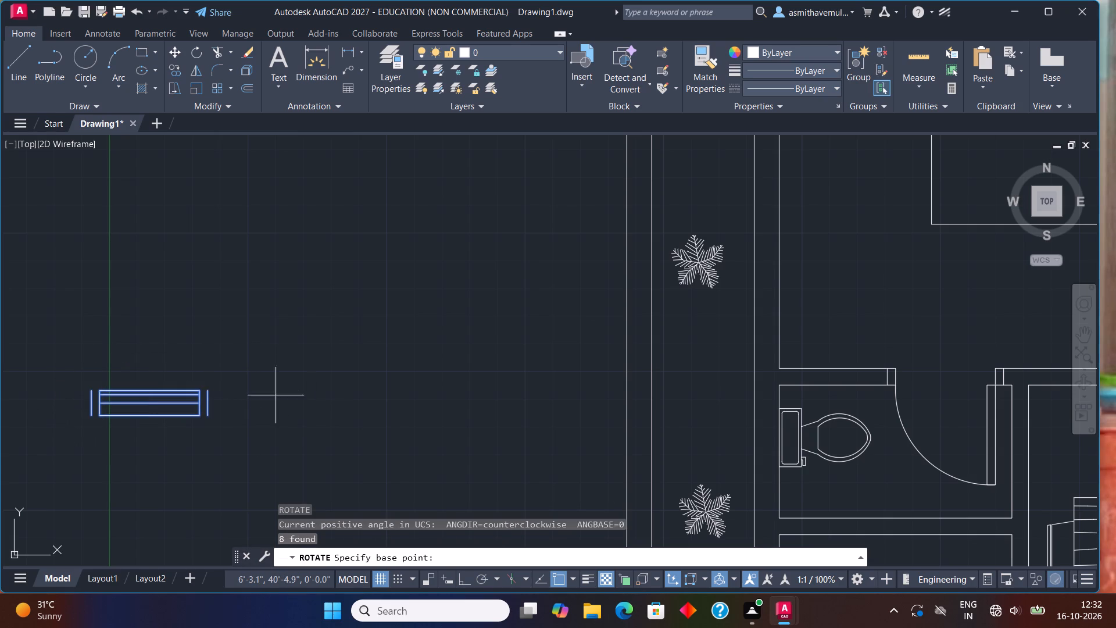
click(87, 416)
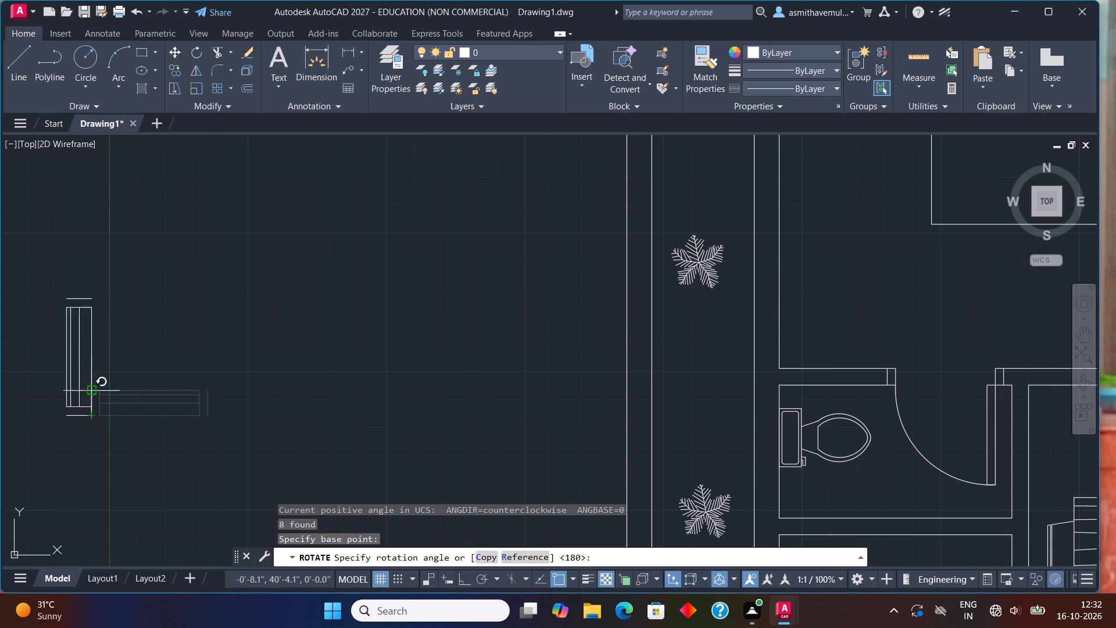
key(F8)
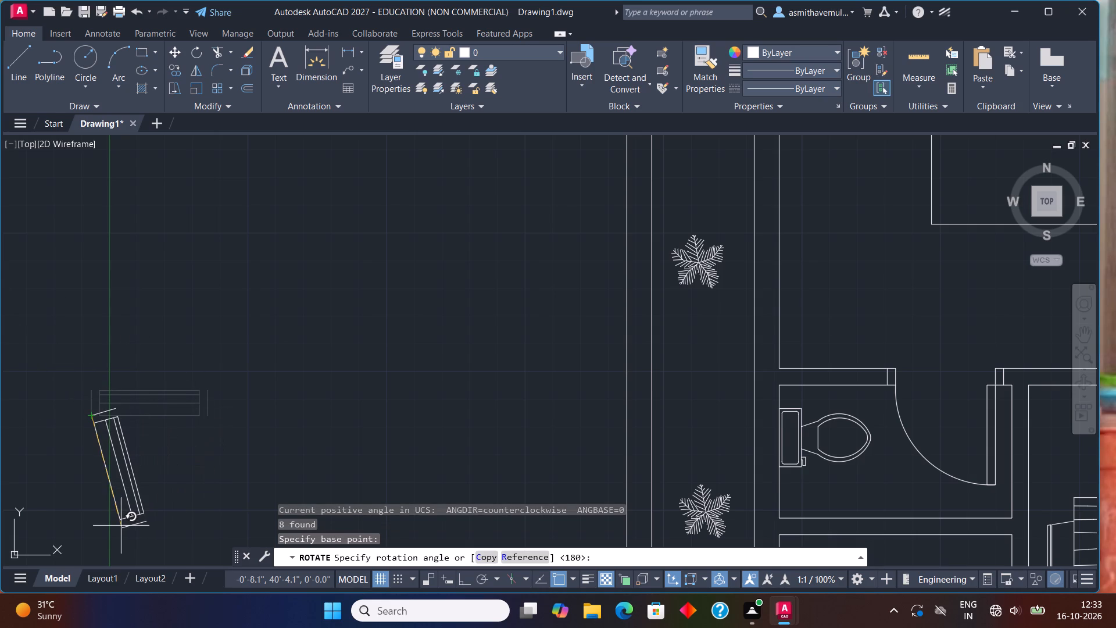
click(80, 448)
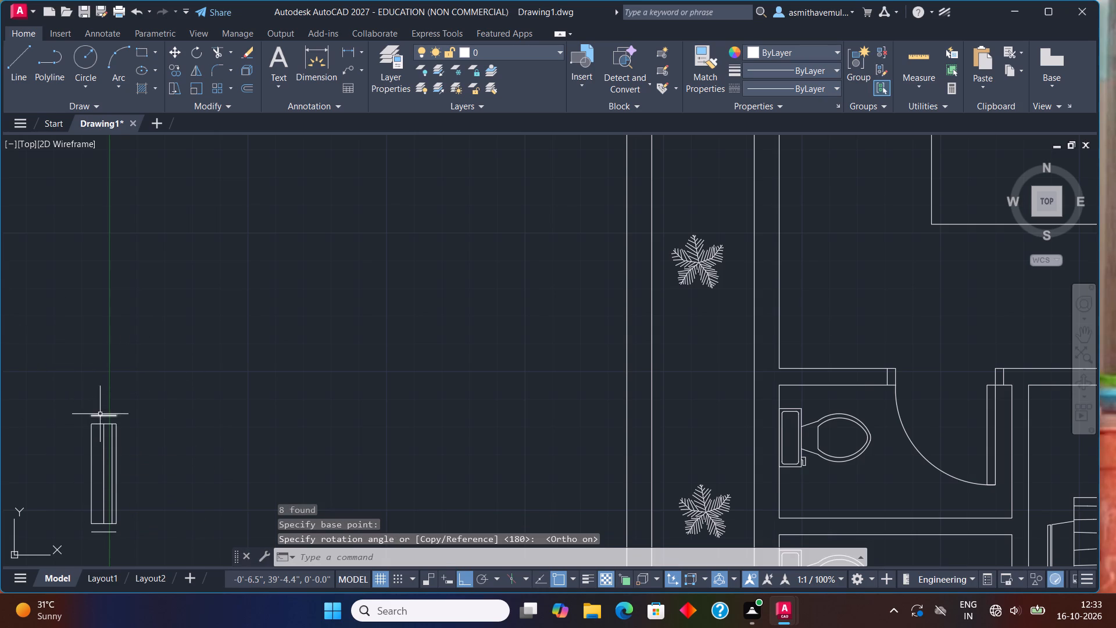
With Ortho off, copy the rotated 9" window symbol into the northwest bedroom's west wall, aligning its northeast end with the wall's inner line.
scroll(100, 414, down, 1)
middle_drag(162, 404, 173, 380)
drag(162, 372, 128, 509)
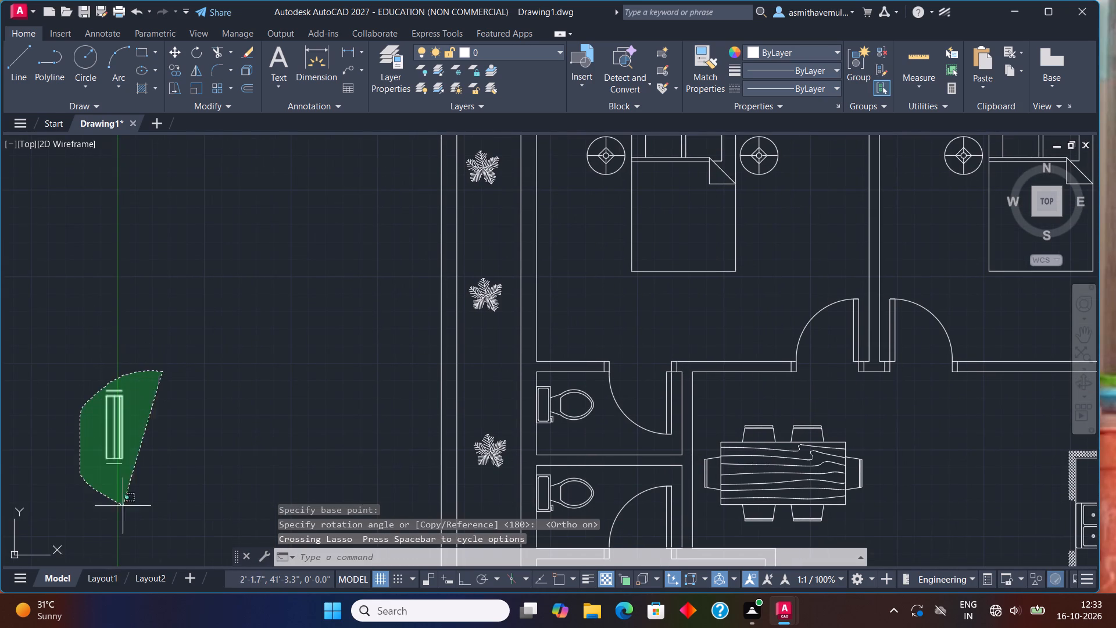
drag(128, 509, 156, 518)
text(CO)
text(PY)
key(Return)
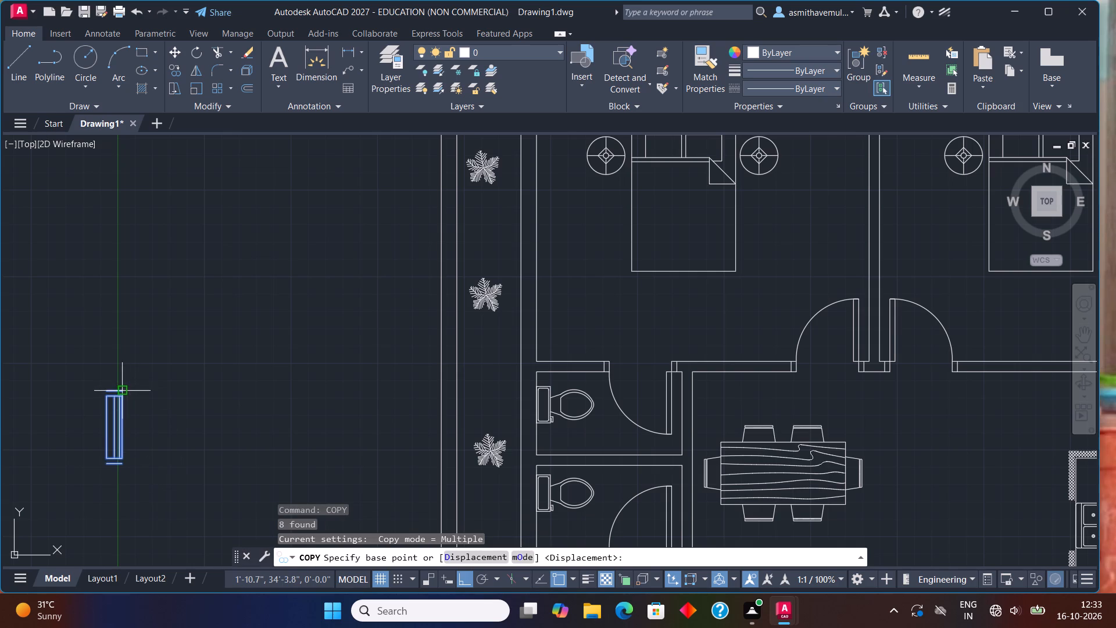
click(124, 389)
key(F8)
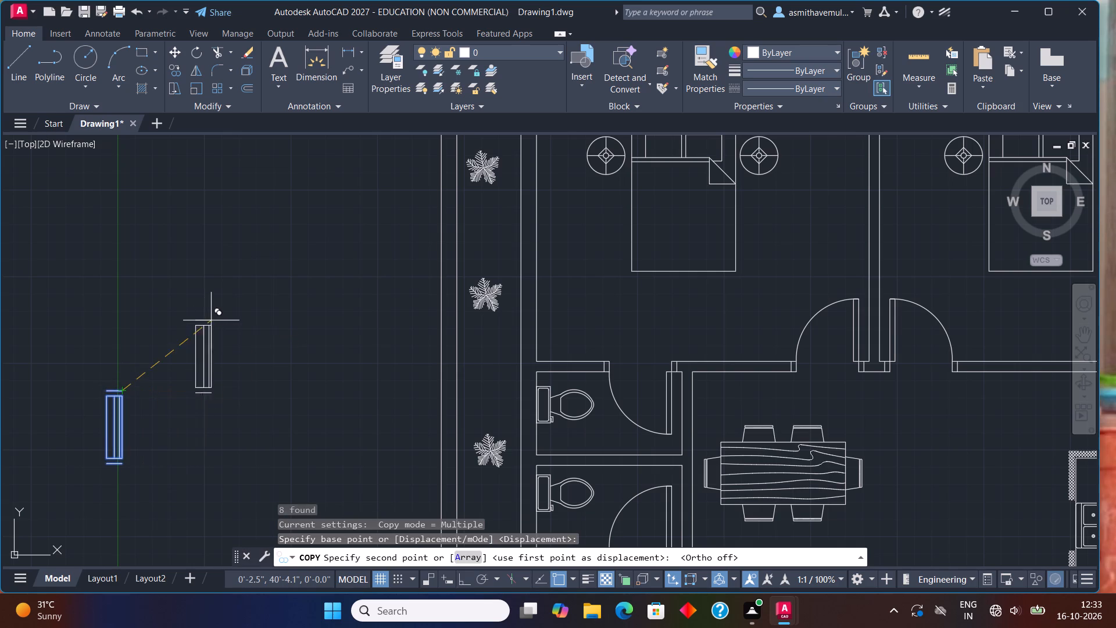
middle_drag(349, 232, 348, 367)
scroll(493, 337, up, 2)
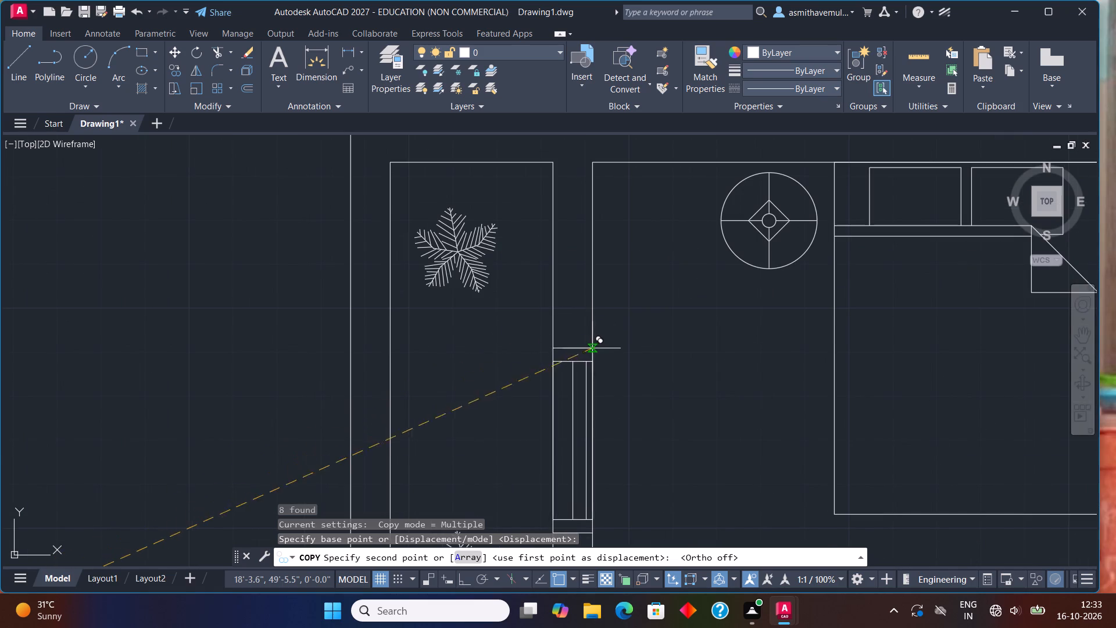
scroll(593, 363, up, 1)
middle_drag(593, 362, 580, 247)
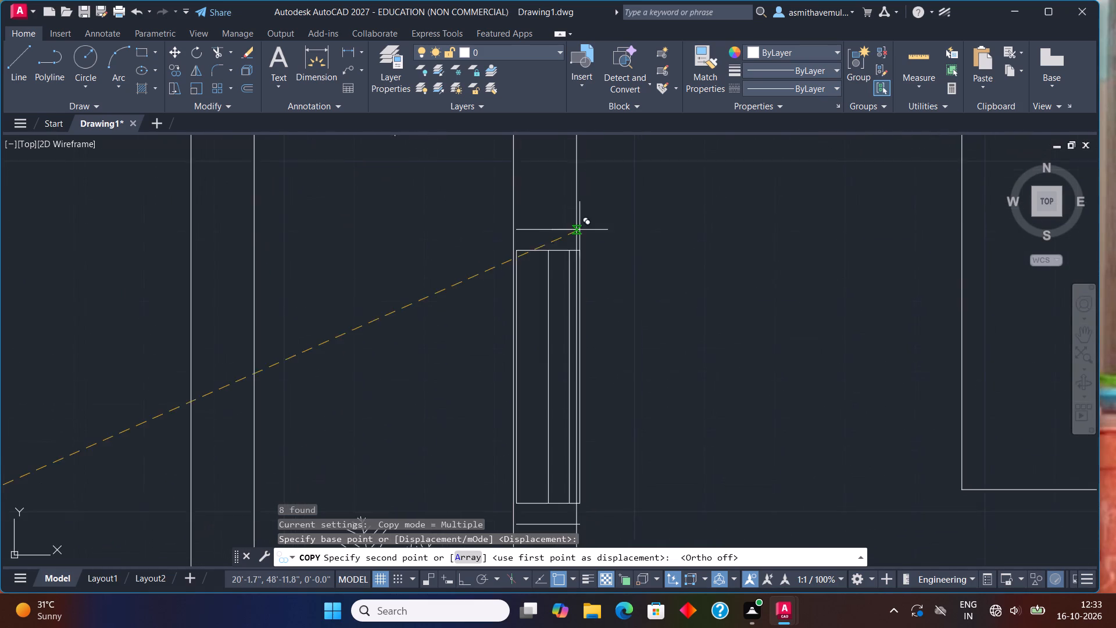
scroll(580, 230, down, 2)
scroll(585, 265, up, 4)
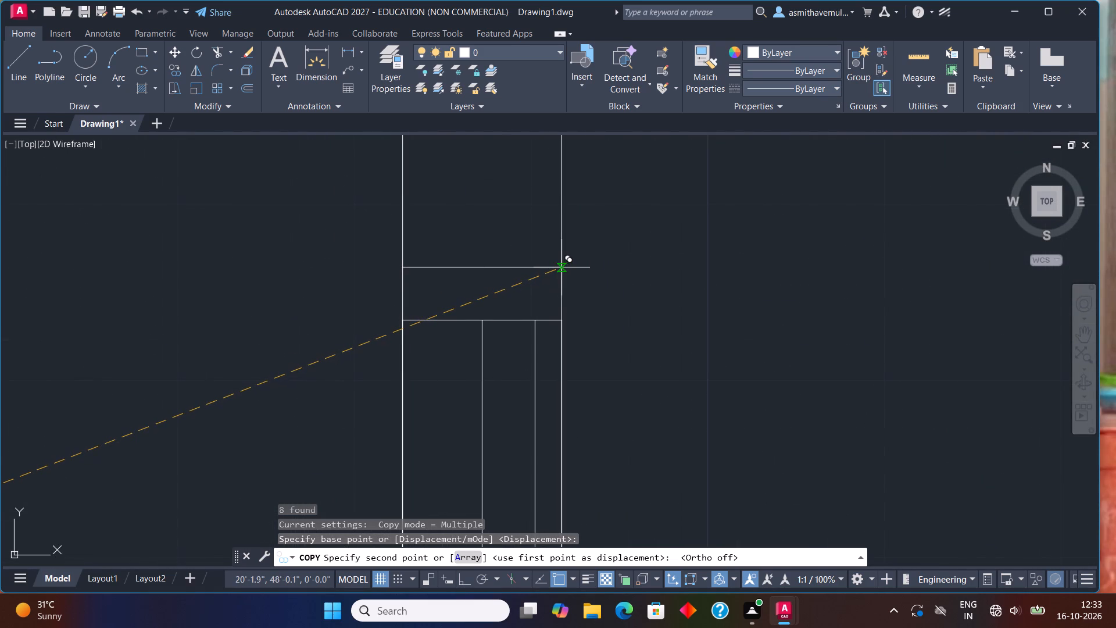
click(561, 267)
scroll(568, 269, down, 7)
middle_drag(631, 318, 631, 222)
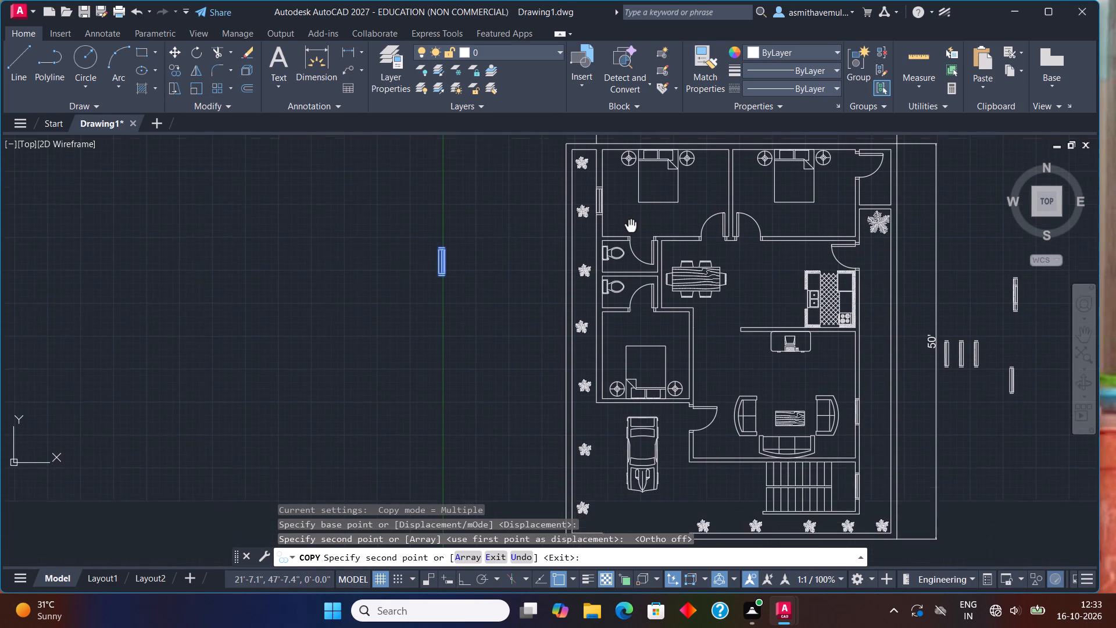
Copy the rotated 9" window symbol into the southwest bedroom's west wall, aligning its northeast end with the wall's inner line.
middle_drag(631, 222, 631, 186)
scroll(631, 213, down, 1)
middle_drag(648, 310, 636, 255)
scroll(602, 222, up, 2)
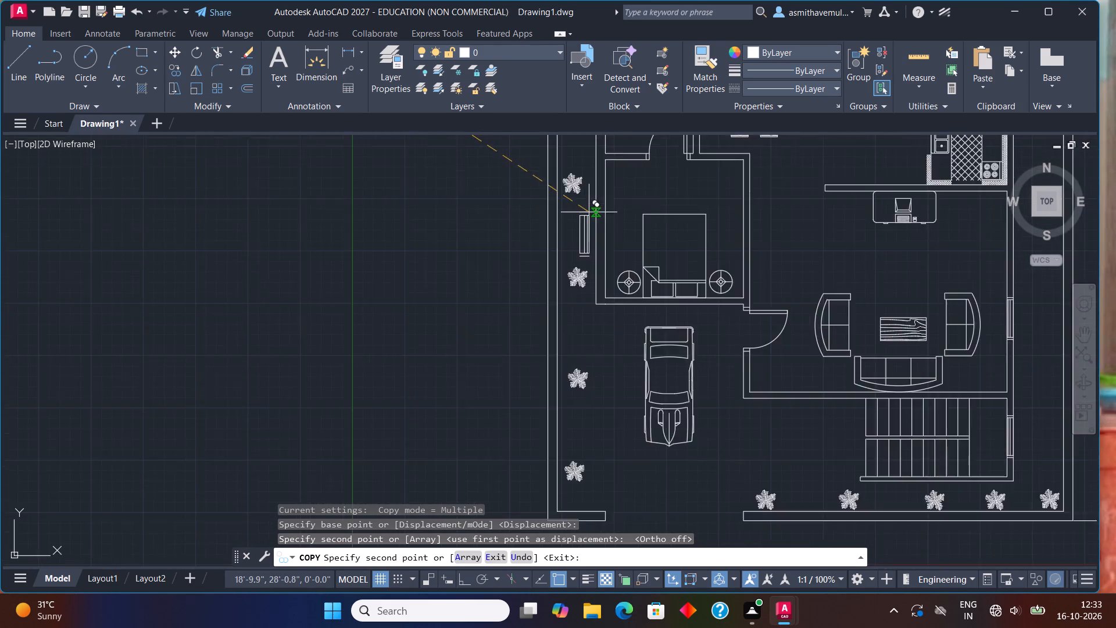
scroll(589, 212, up, 4)
middle_drag(612, 192, 626, 258)
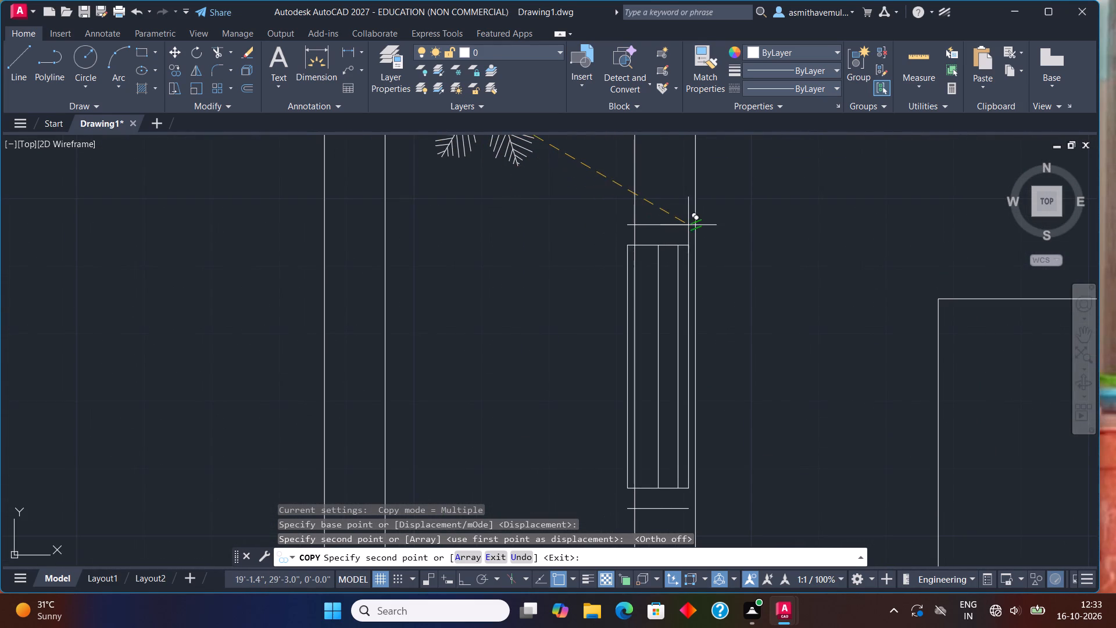
click(696, 224)
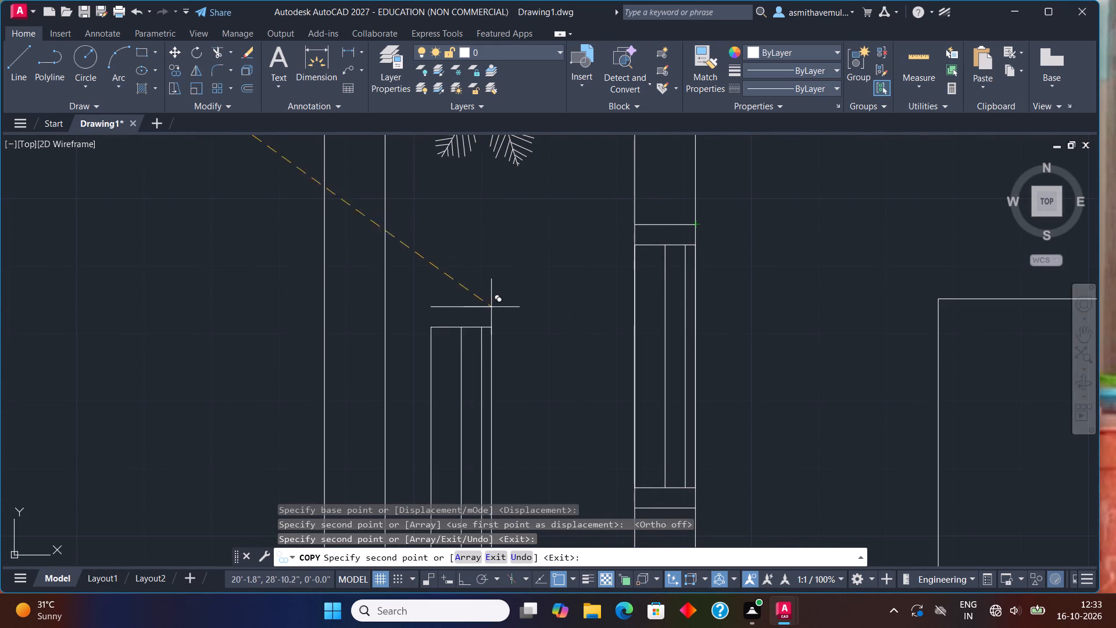
key(Escape)
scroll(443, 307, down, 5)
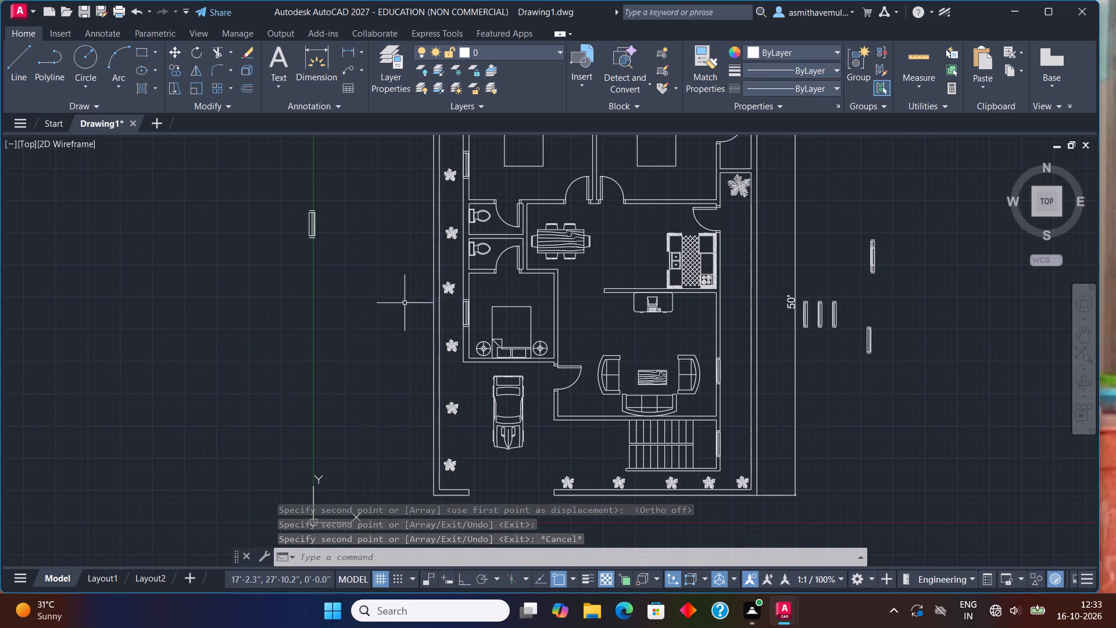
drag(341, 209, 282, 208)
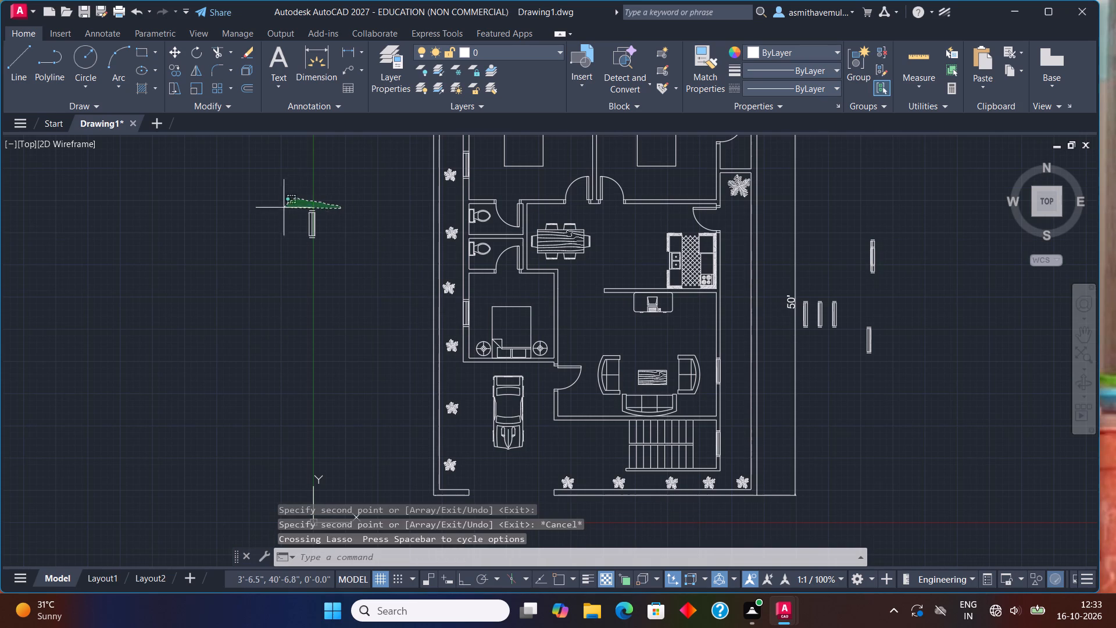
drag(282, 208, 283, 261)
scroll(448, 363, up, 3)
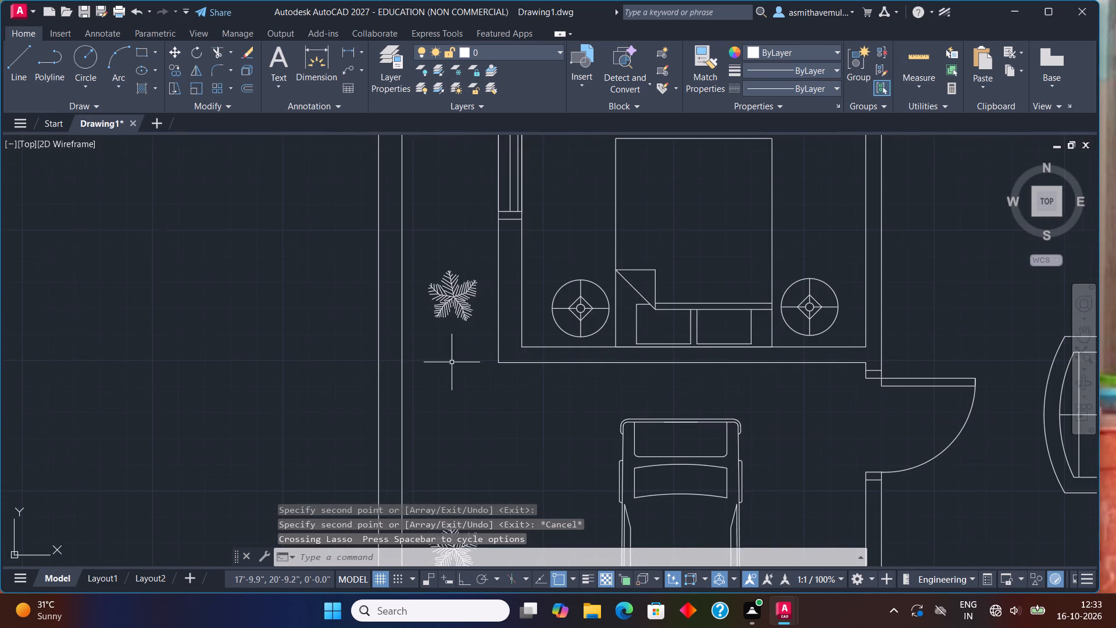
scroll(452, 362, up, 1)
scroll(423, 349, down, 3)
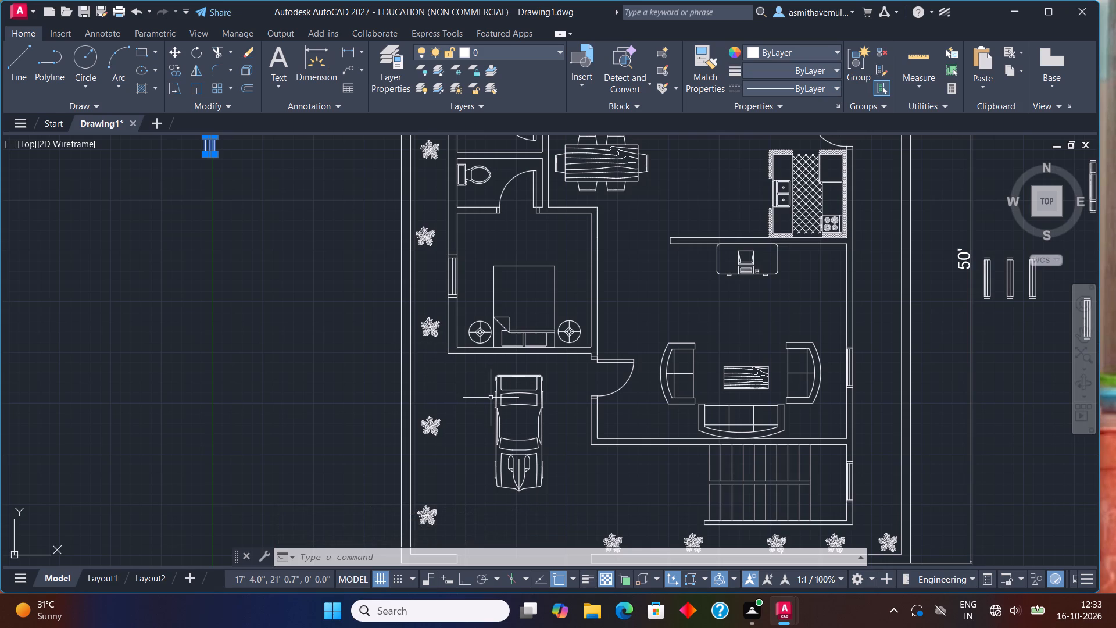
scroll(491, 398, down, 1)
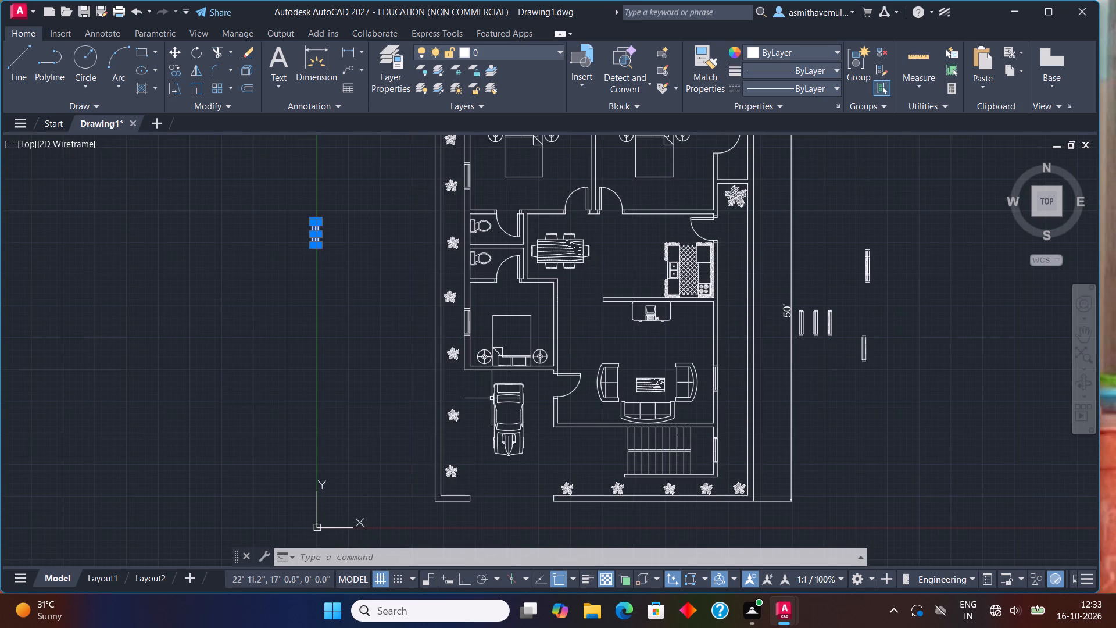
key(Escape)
Measure the thickness of the southwest bedroom's south wall between its inner and outer lines.
middle_drag(361, 263, 362, 263)
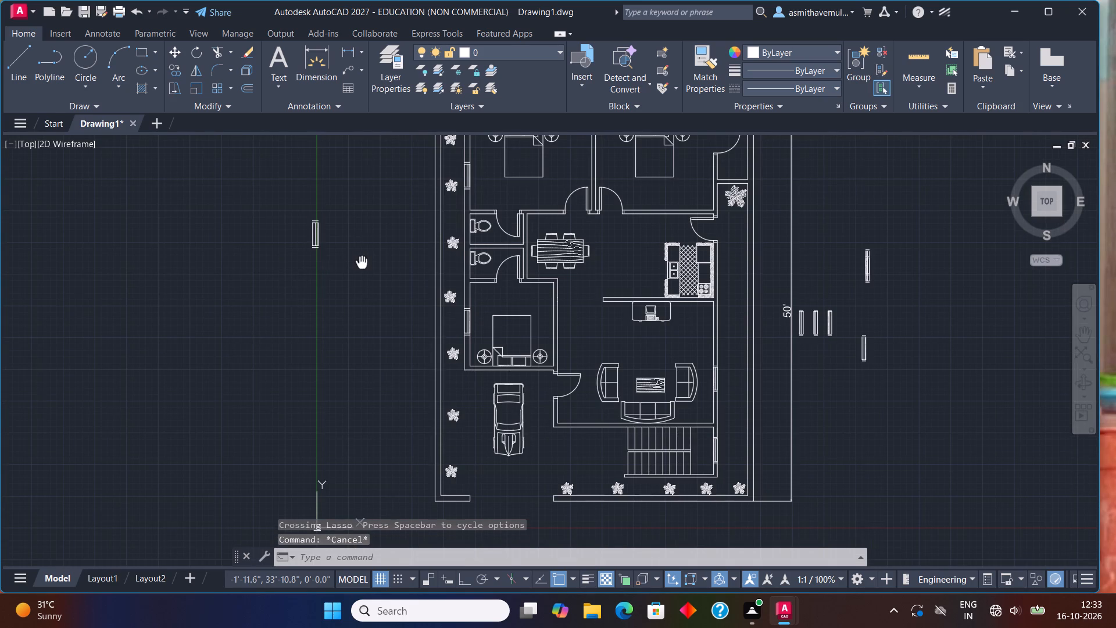
middle_drag(362, 263, 337, 315)
scroll(399, 429, down, 1)
scroll(429, 416, up, 2)
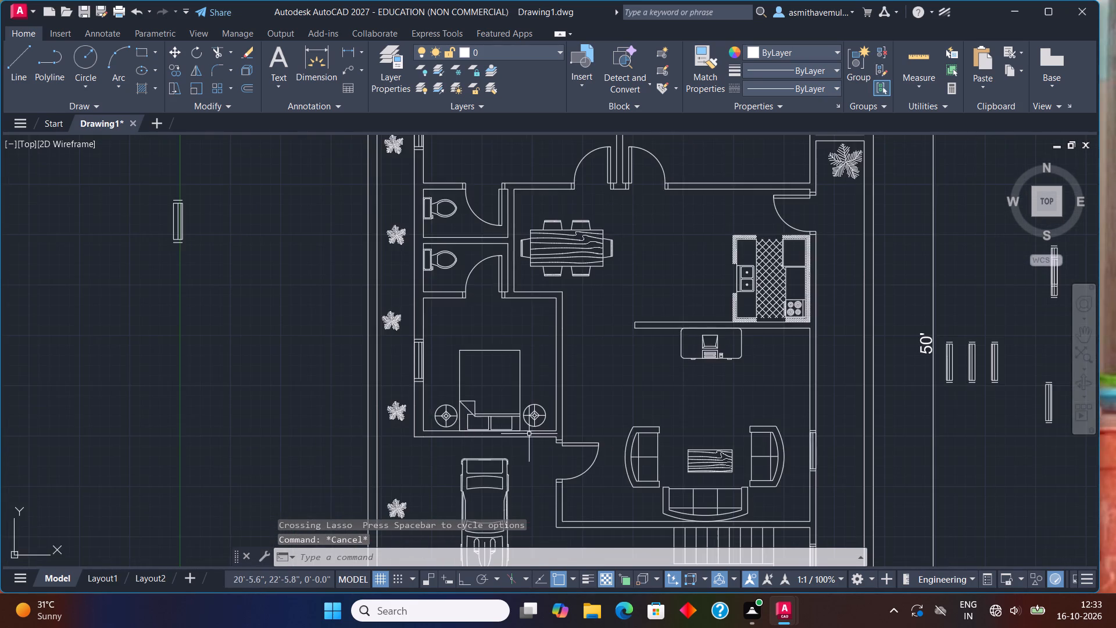
scroll(530, 434, up, 1)
middle_drag(538, 446, 555, 396)
scroll(539, 440, up, 2)
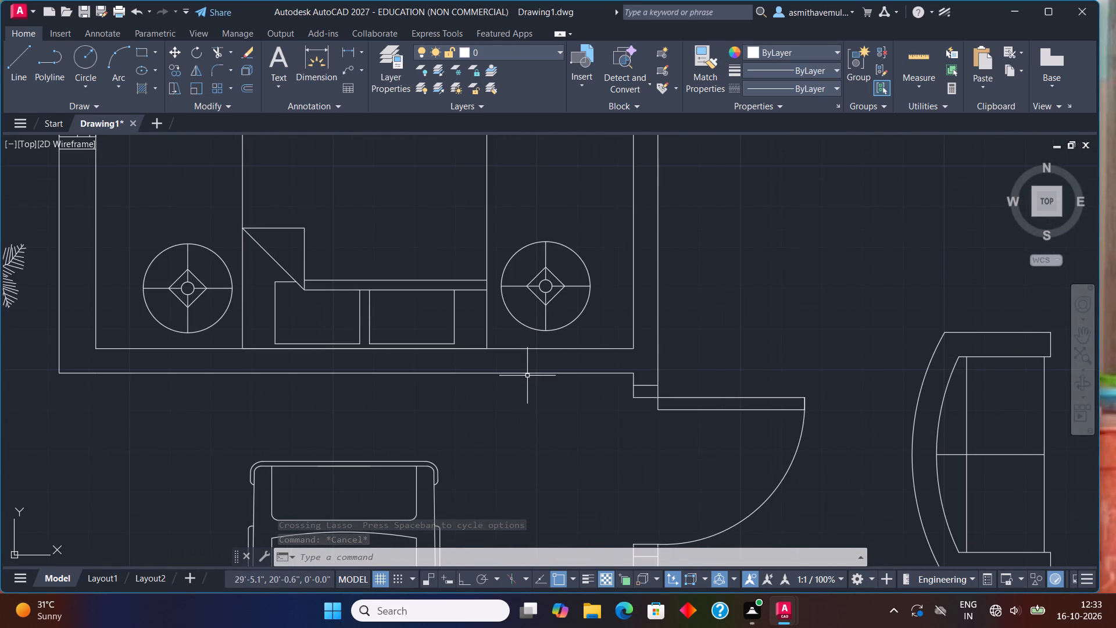
text(DL)
key(i)
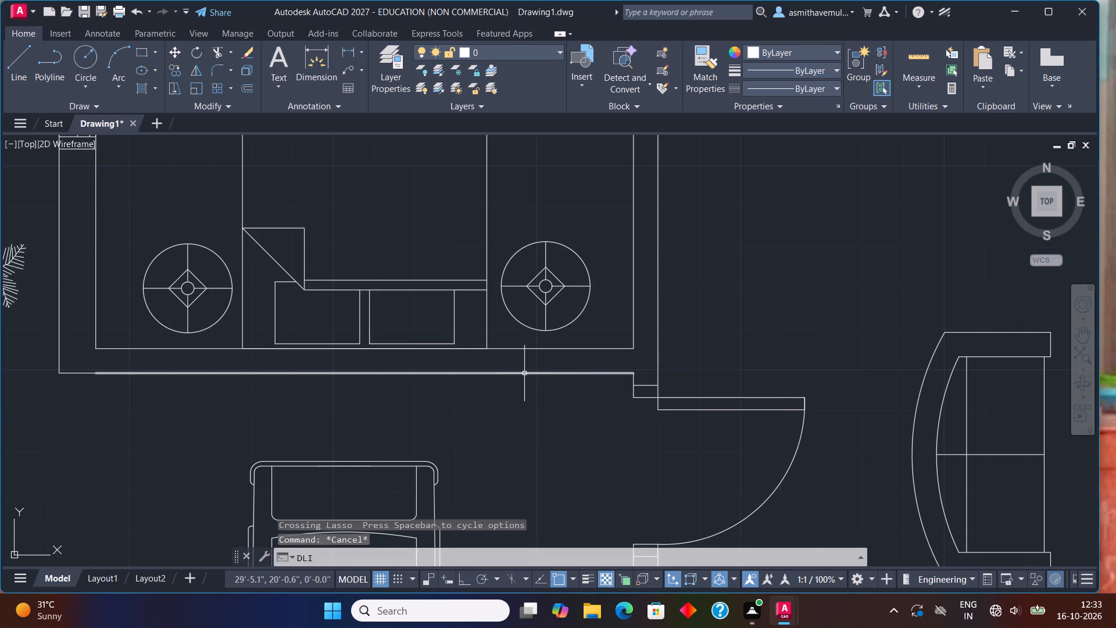
key(Return)
click(500, 347)
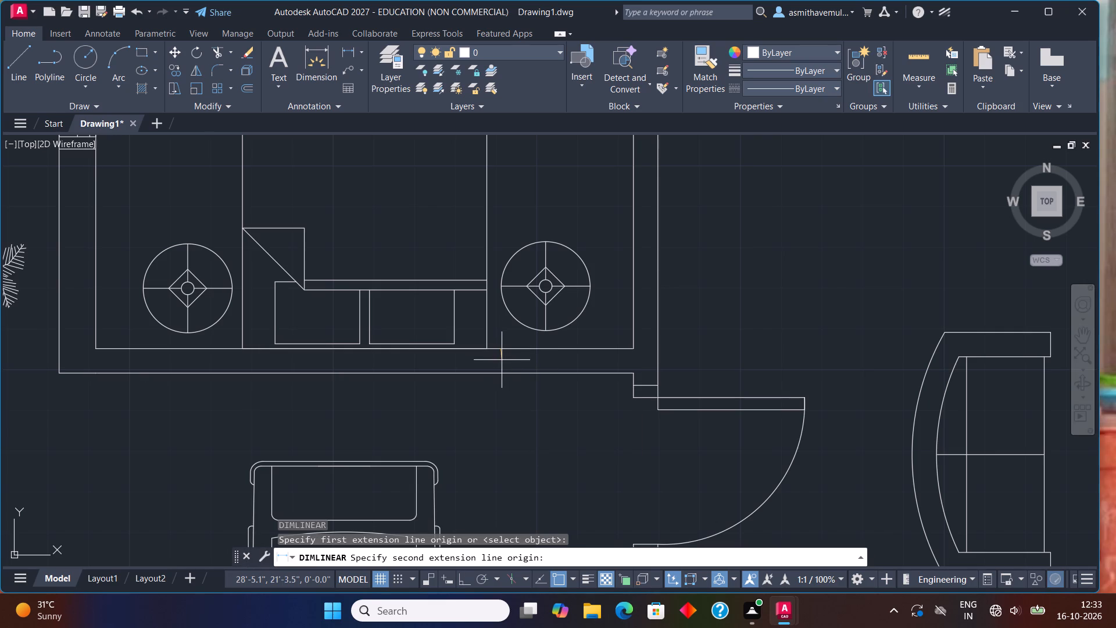
click(502, 373)
key(Escape)
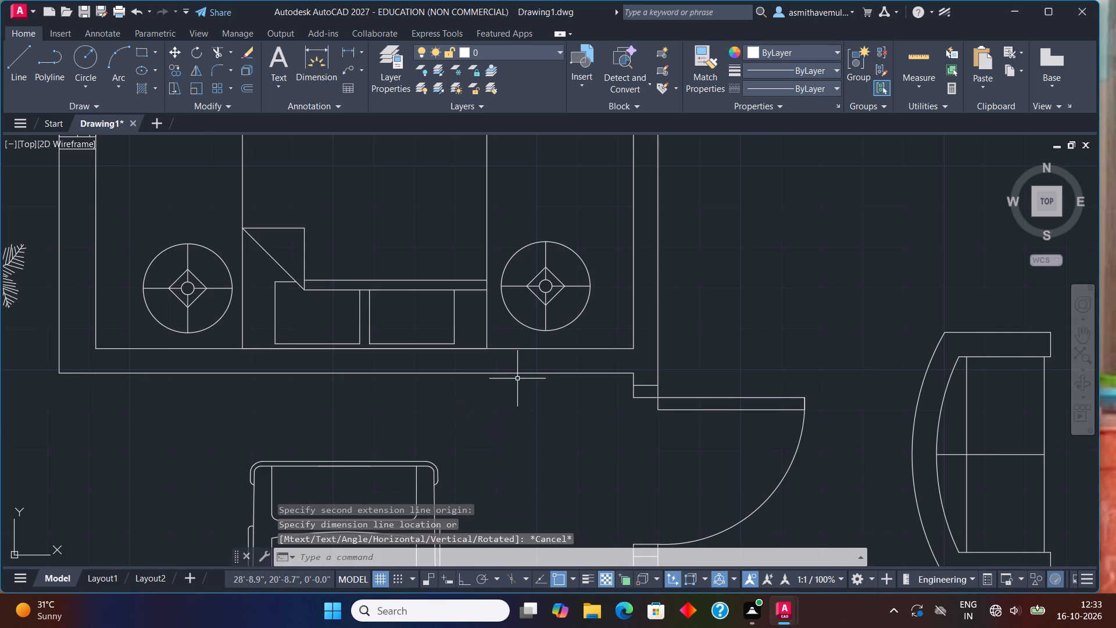
Replace the outer line of the southwest bedroom's south wall with the inner line offset 9" southward.
click(518, 374)
key(Delete)
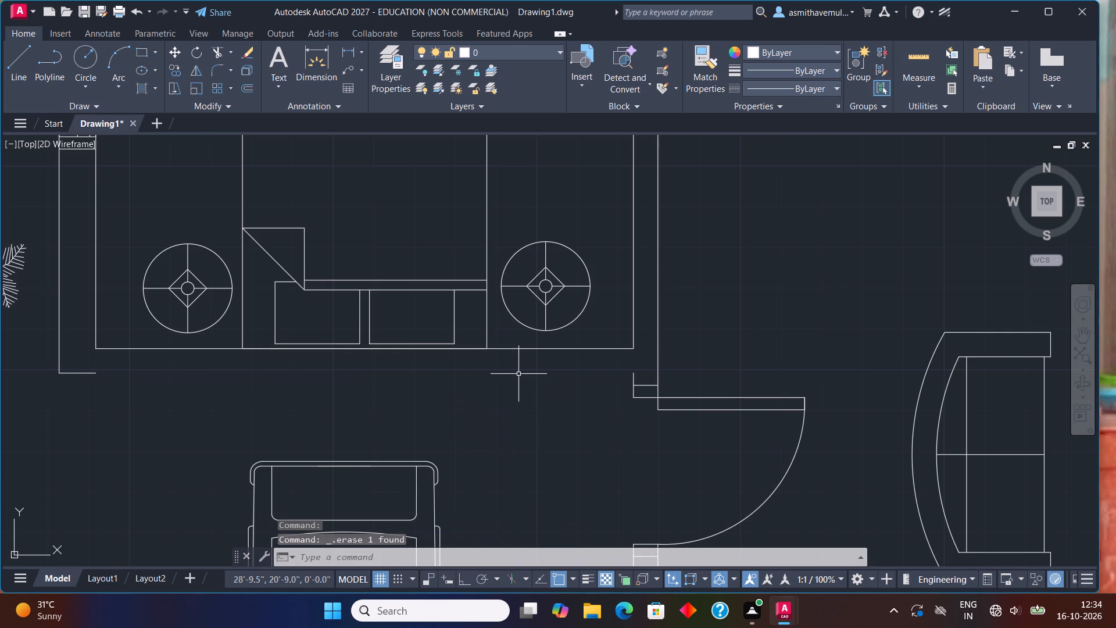
key(o)
key(Return)
text(9")
key(Return)
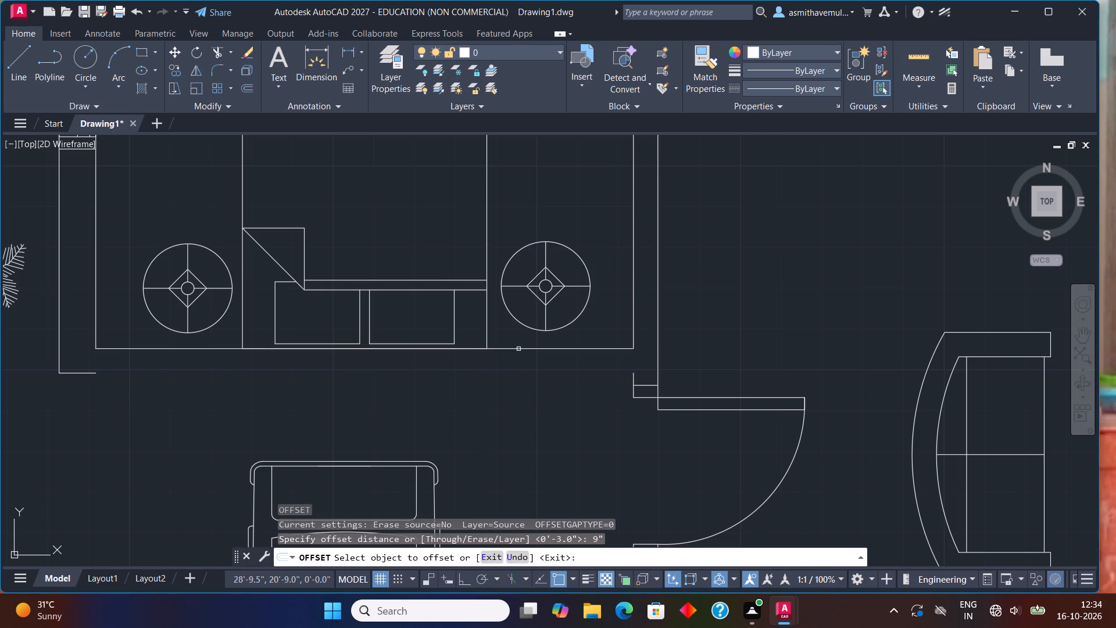
click(518, 349)
click(518, 367)
key(Escape)
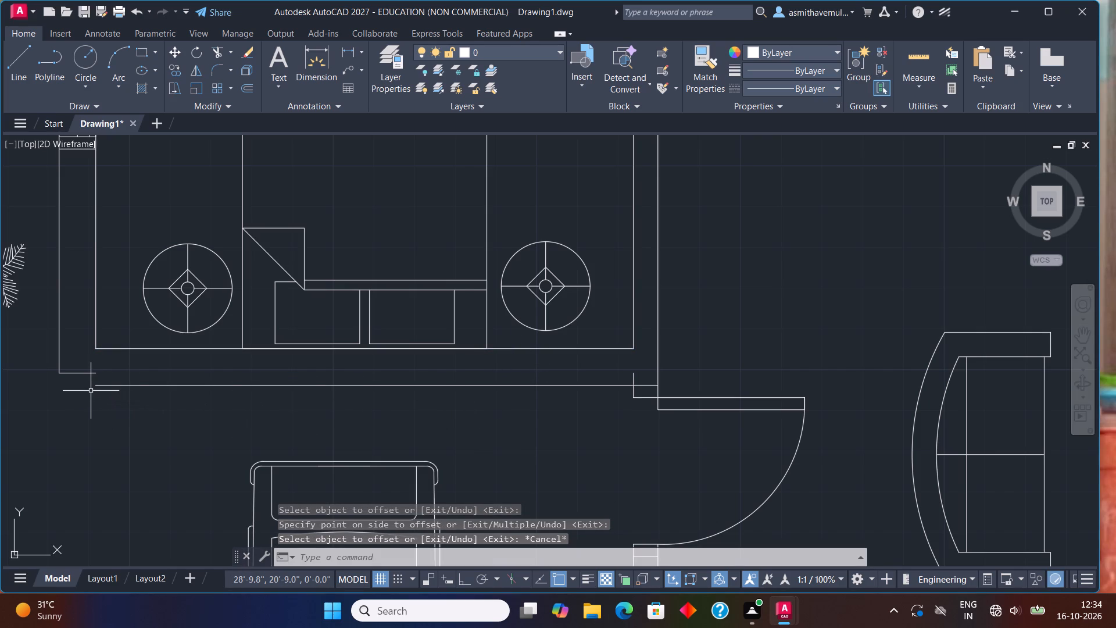
Trim away the leftover stub of the old outer south wall line at the bedroom's southwest corner.
text(TR)
text(IM)
key(Return)
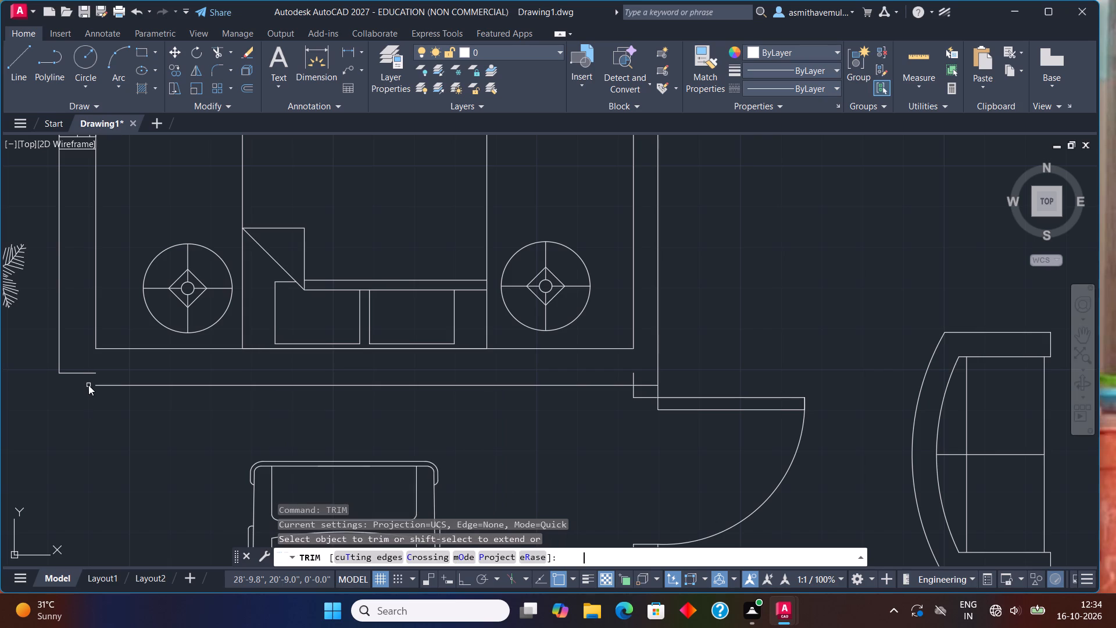
click(80, 371)
key(Escape)
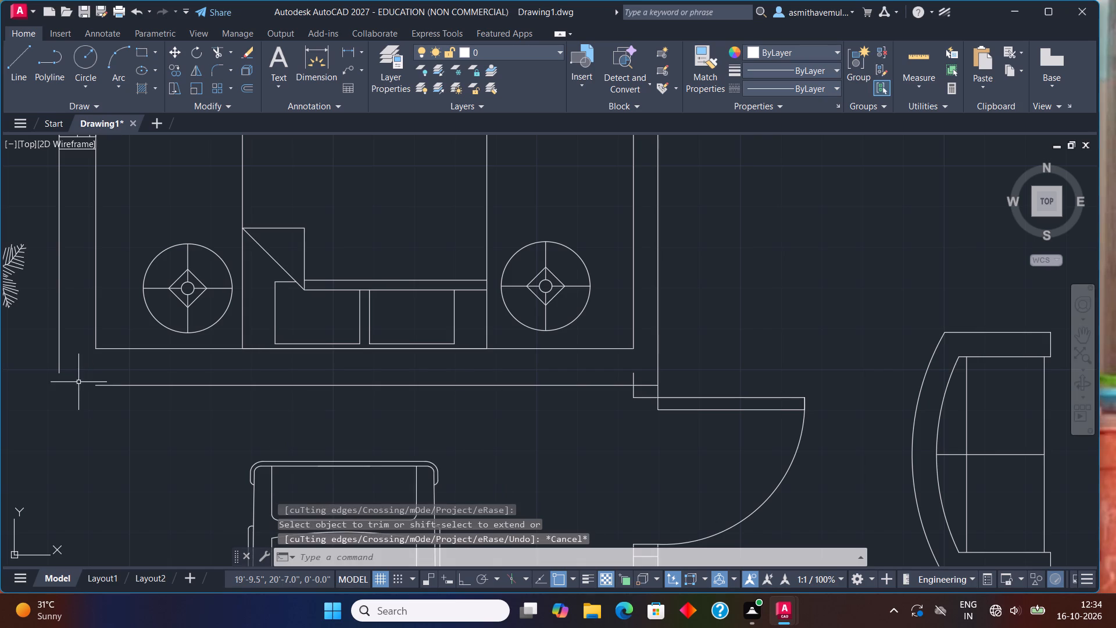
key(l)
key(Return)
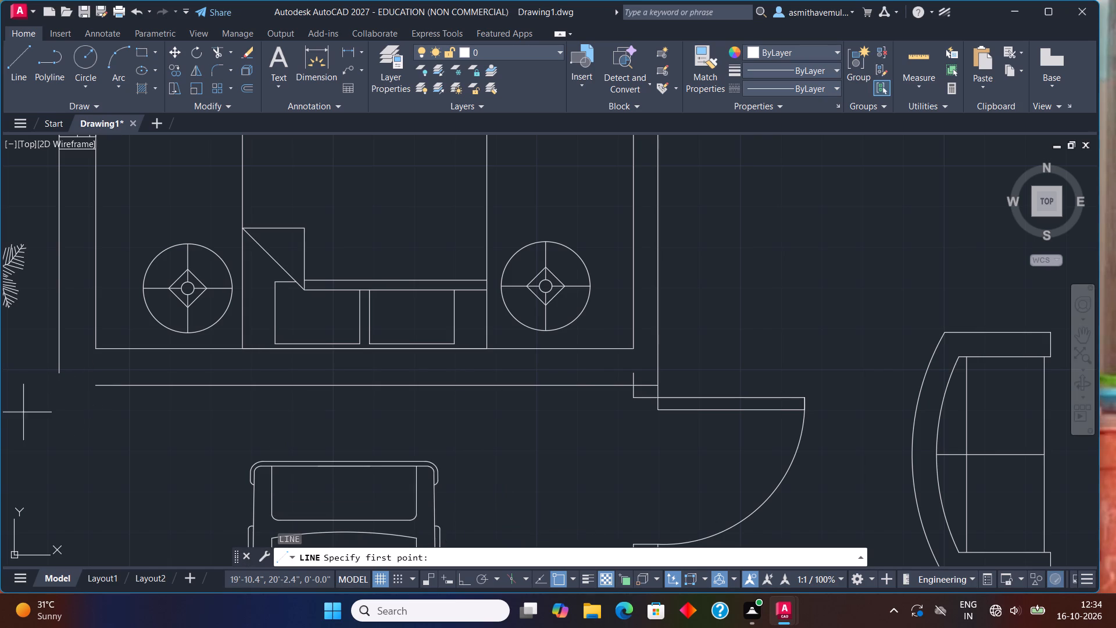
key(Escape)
Close the bedroom's southwest corner by extending the outer south and west wall lines to meet and trimming the overshoot west of it.
scroll(109, 363, down, 2)
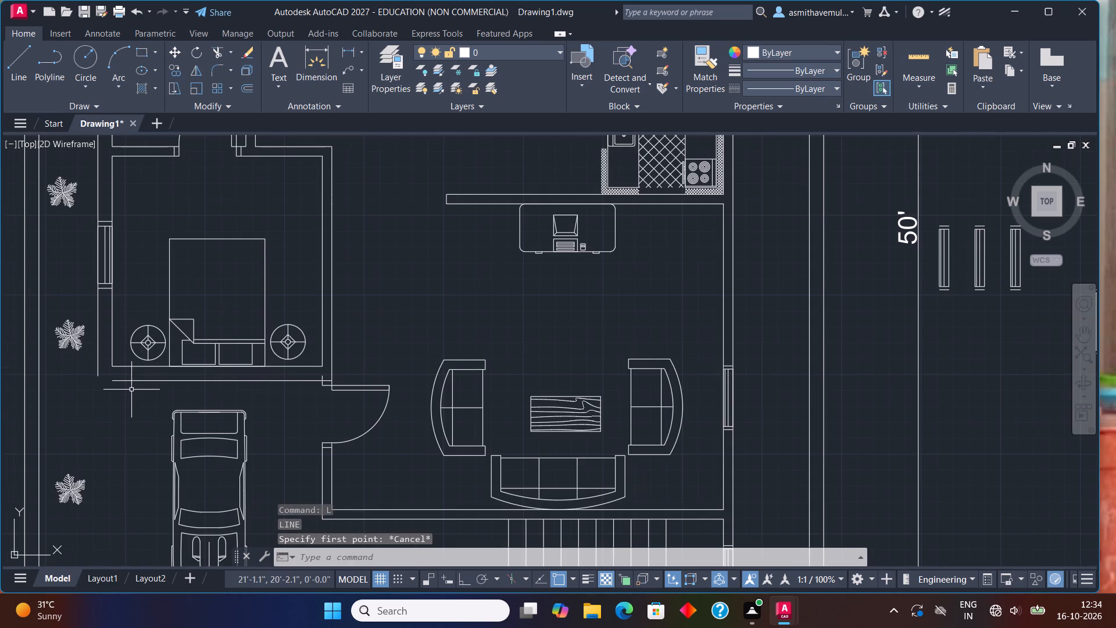
text(EX)
text(TE)
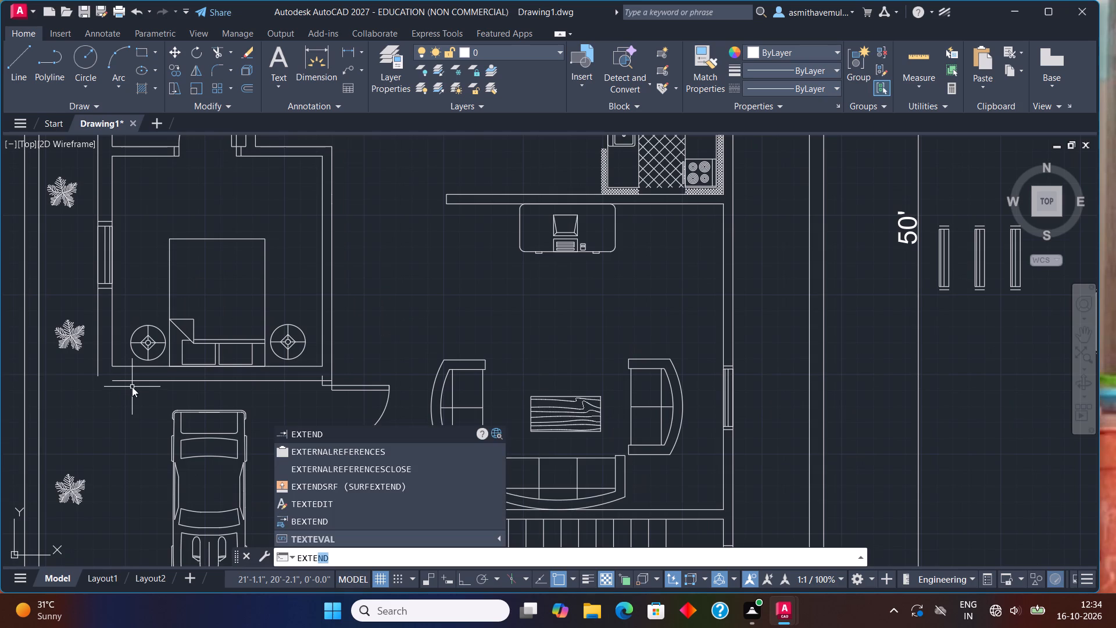
text(ND)
key(Return)
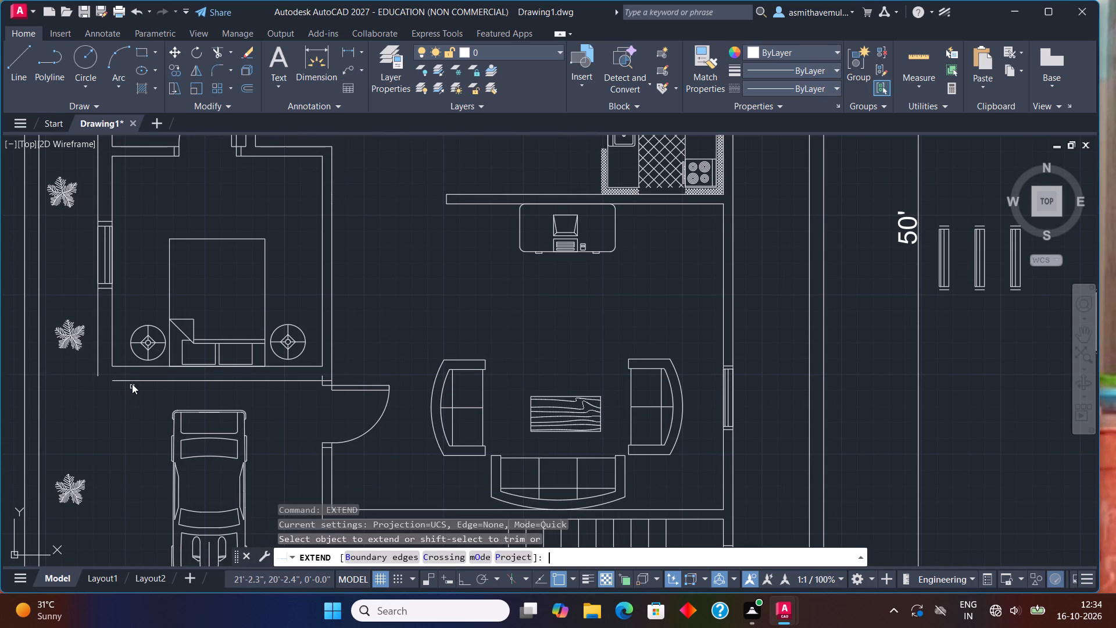
click(132, 380)
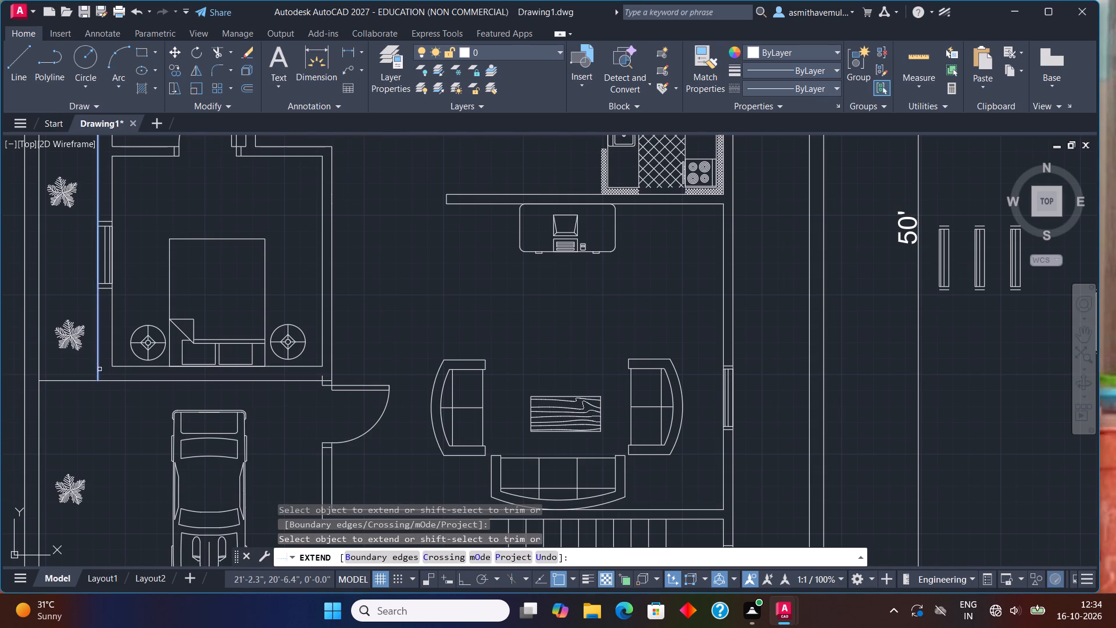
click(99, 369)
key(Escape)
text(TRIM)
key(Return)
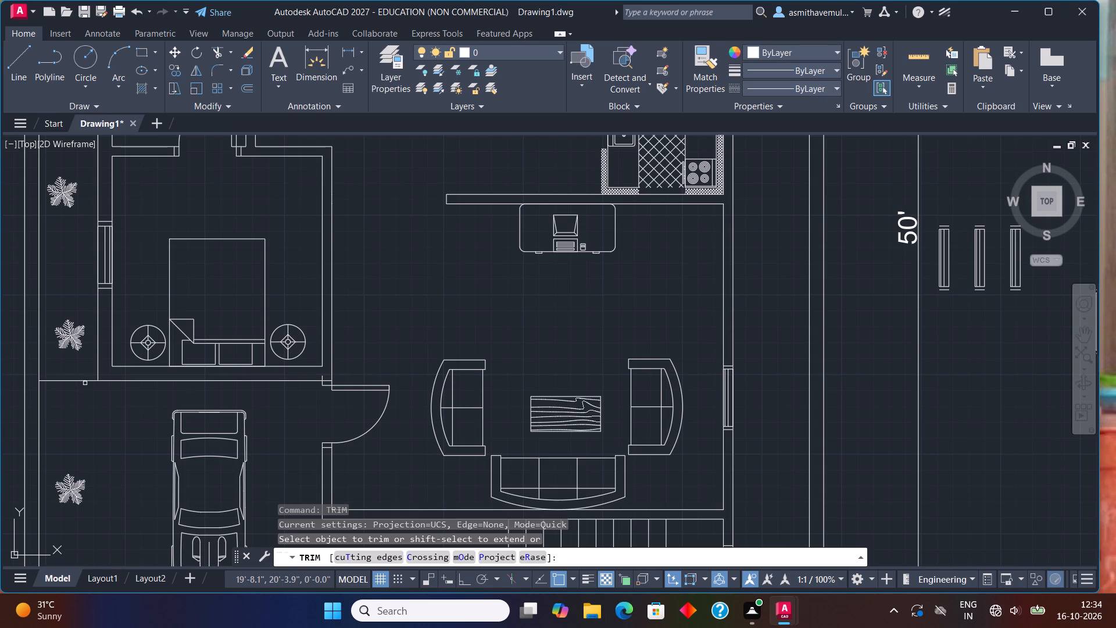
click(85, 383)
key(Escape)
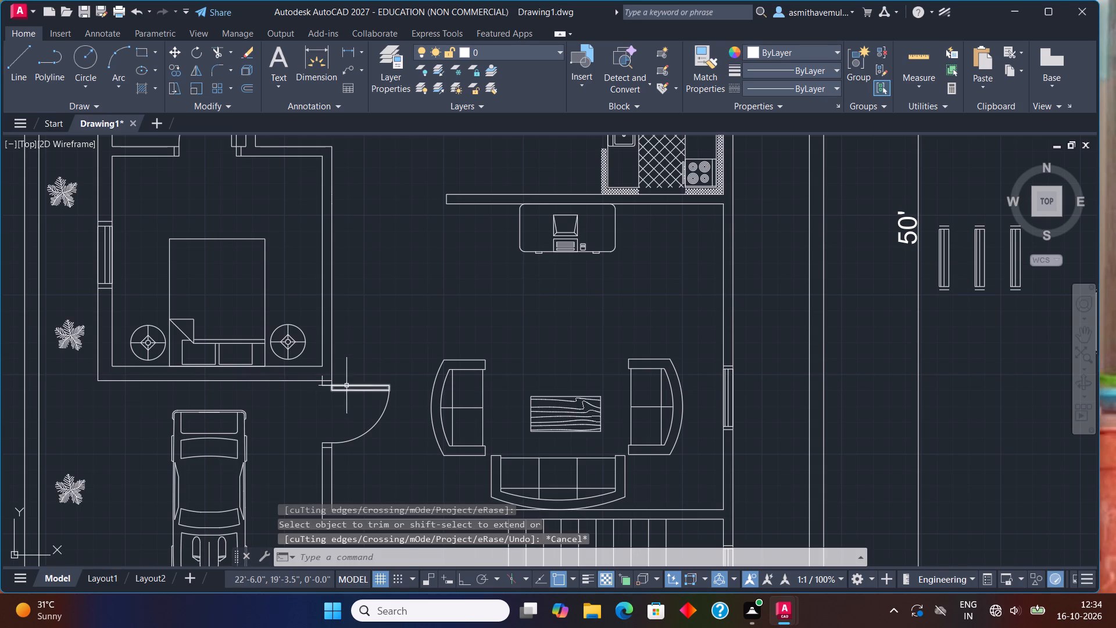
Erase the entrance door's leaf and swing arc between the car area and the living room.
drag(355, 363, 391, 474)
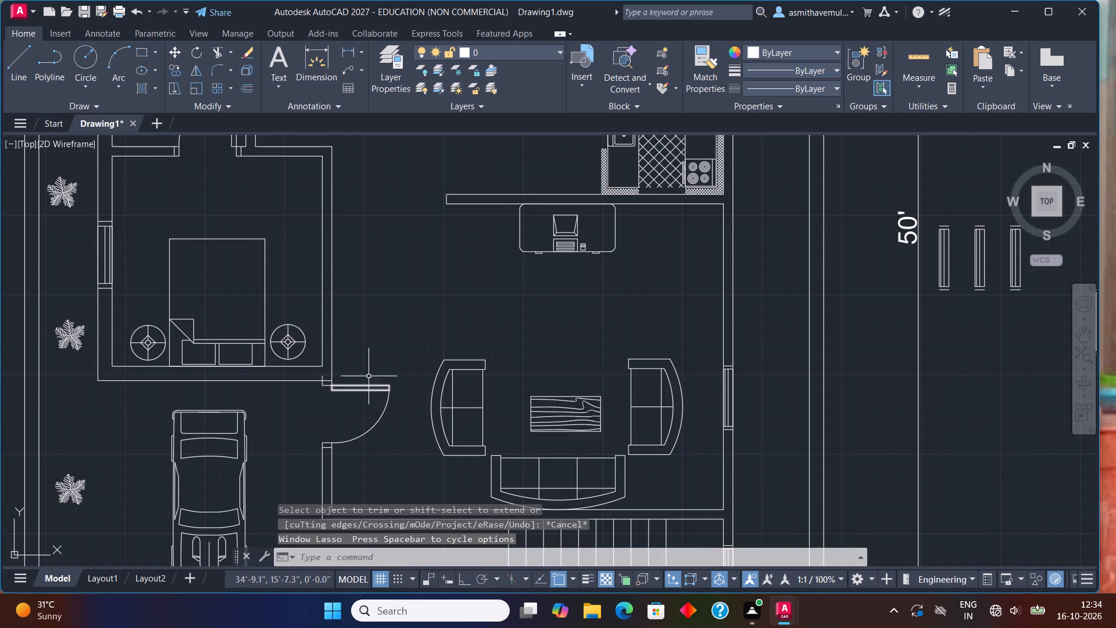
drag(367, 373, 357, 456)
key(BackSpace)
key(Delete)
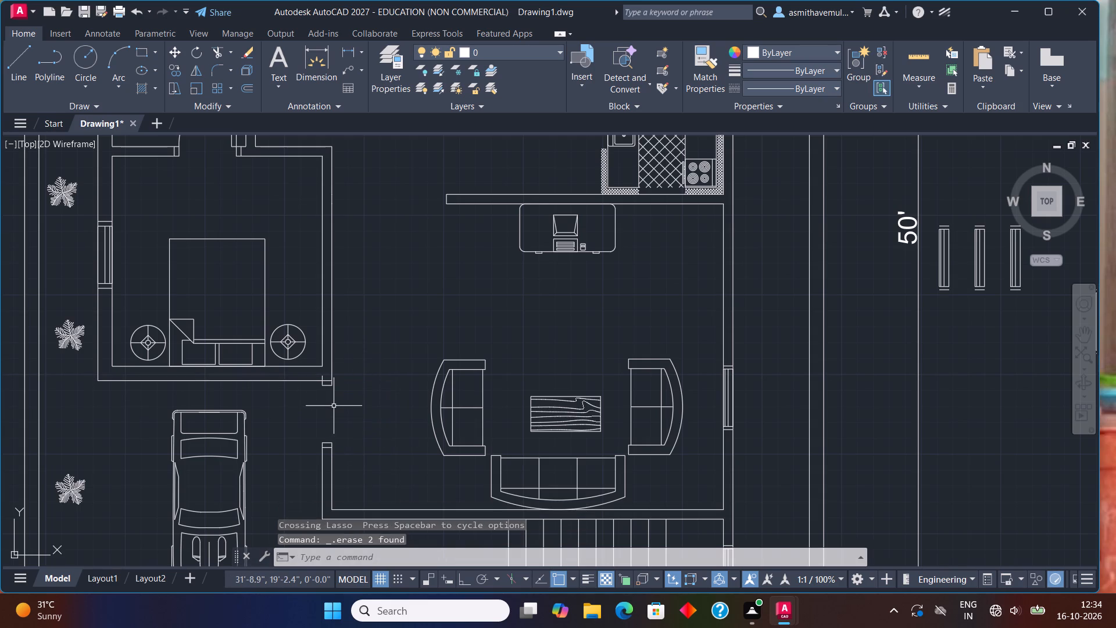
Erase the entrance opening's lower north jamb line and the short vertical stub beside it at the bedroom's southeast corner.
scroll(334, 404, up, 1)
click(322, 374)
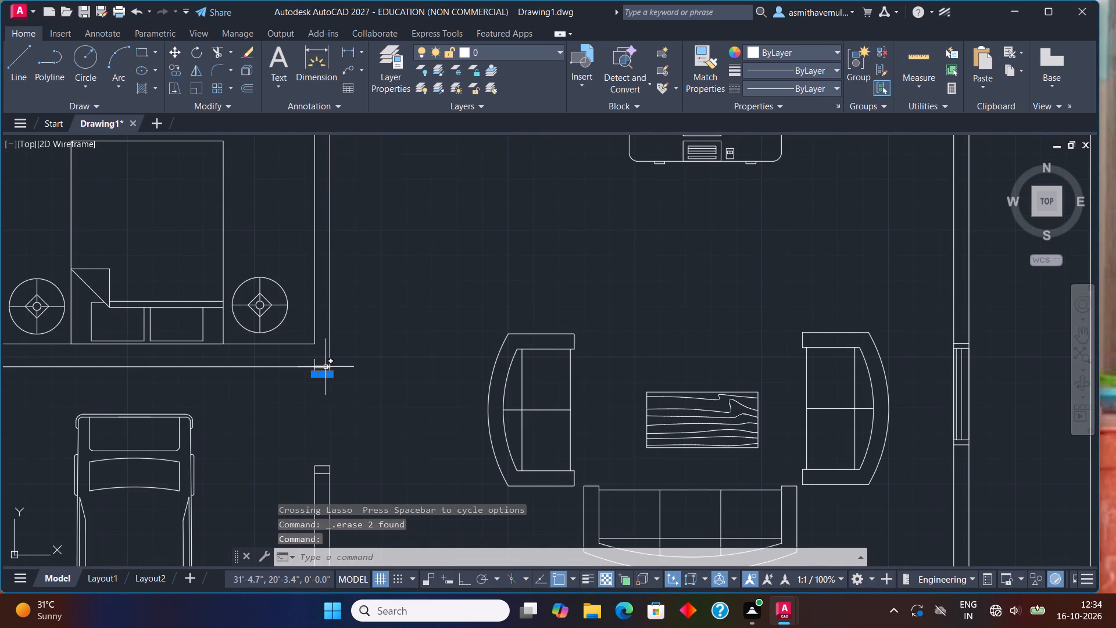
scroll(326, 364, up, 2)
key(Delete)
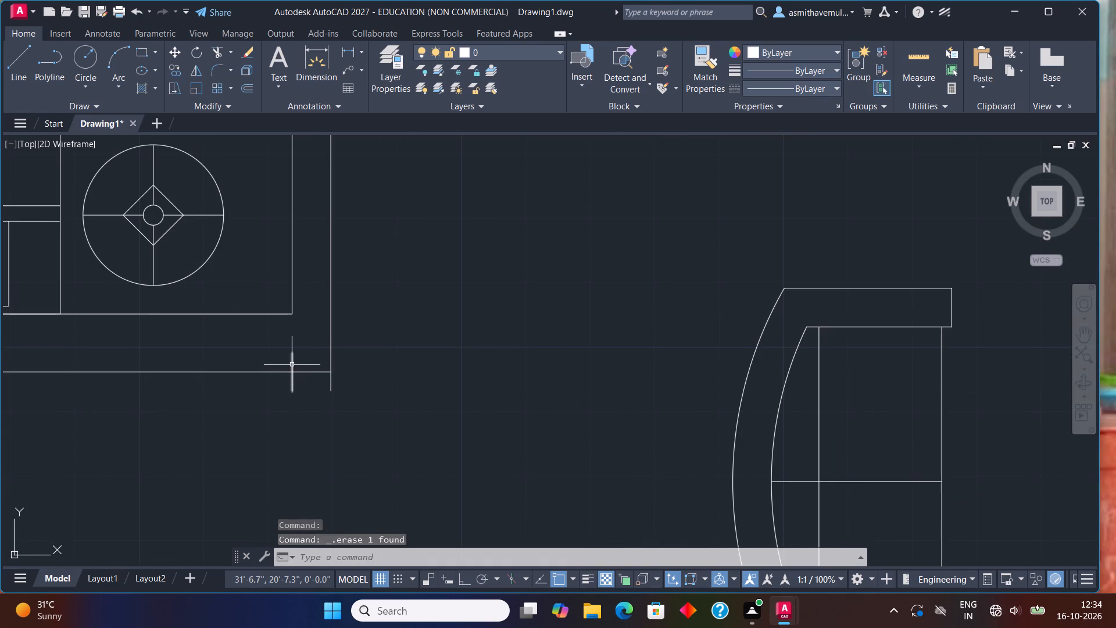
click(292, 365)
key(Delete)
Trim the east wall line where it projects south of the bedroom's new outer south wall line.
click(330, 379)
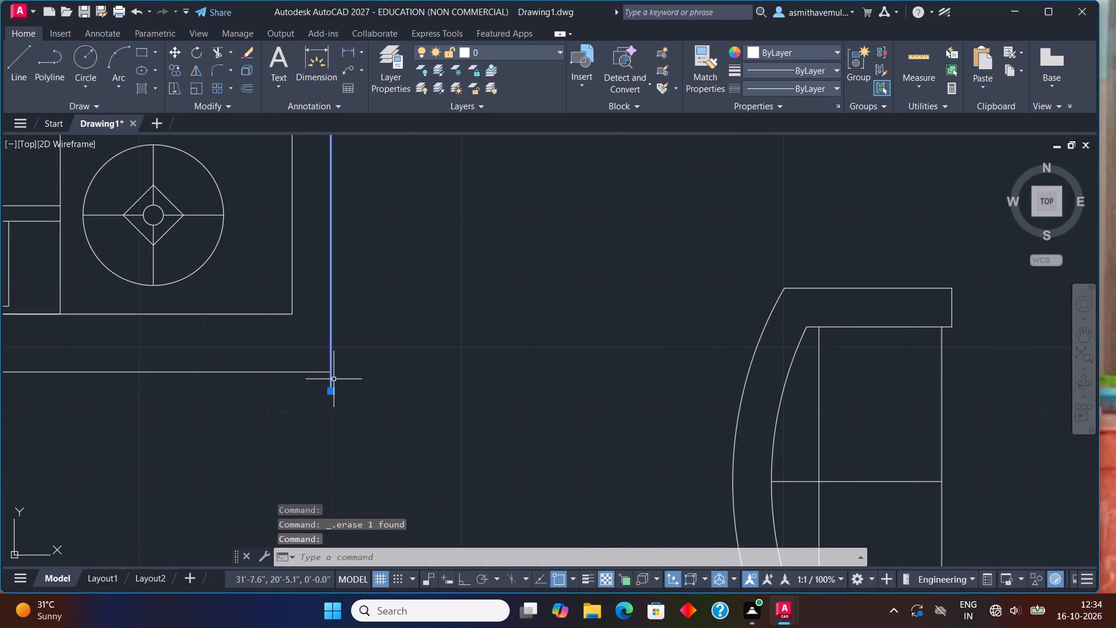
key(Escape)
text(TRIM)
key(Return)
drag(334, 377, 313, 402)
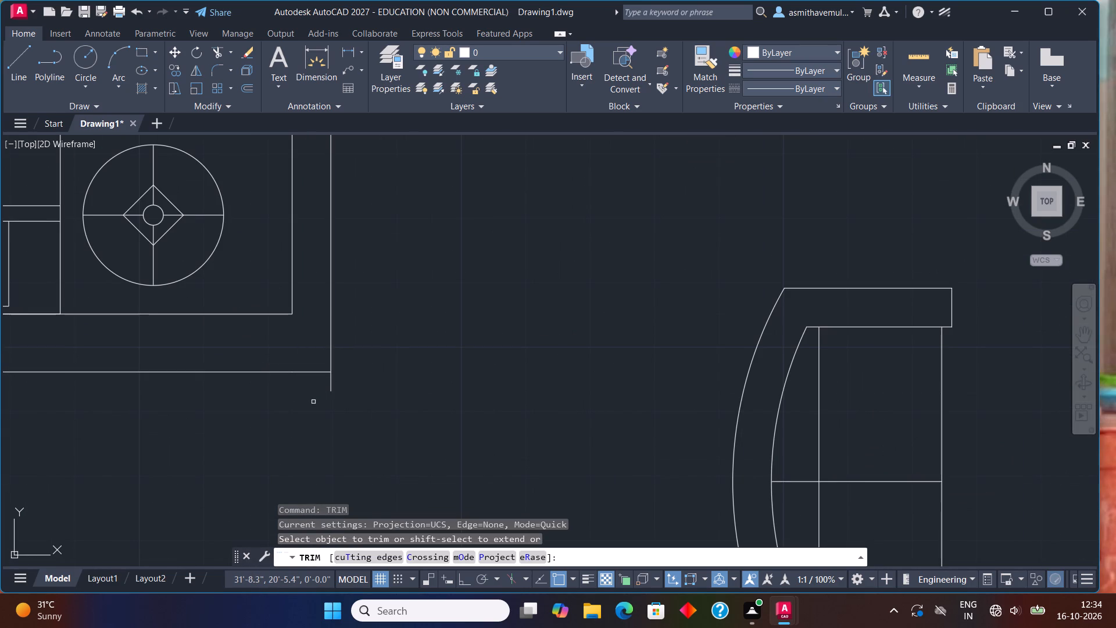
drag(314, 399, 390, 380)
drag(373, 381, 312, 394)
key(Escape)
Erase the two short lines across the wall end on the south side of the entrance opening.
scroll(330, 383, down, 2)
middle_drag(363, 410, 396, 313)
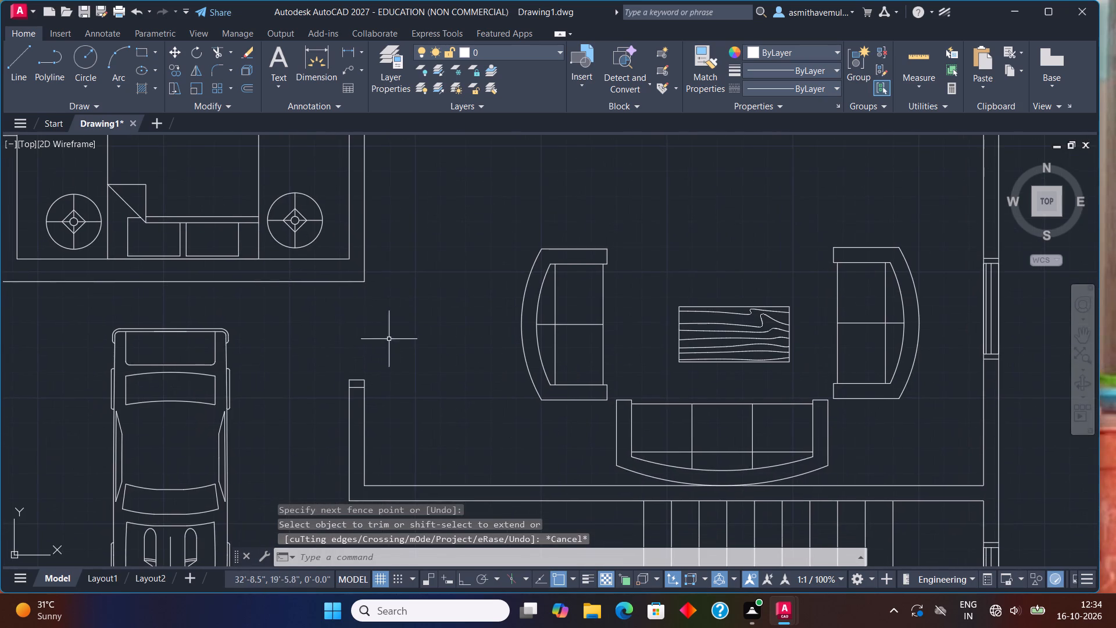
scroll(375, 365, up, 1)
click(348, 404)
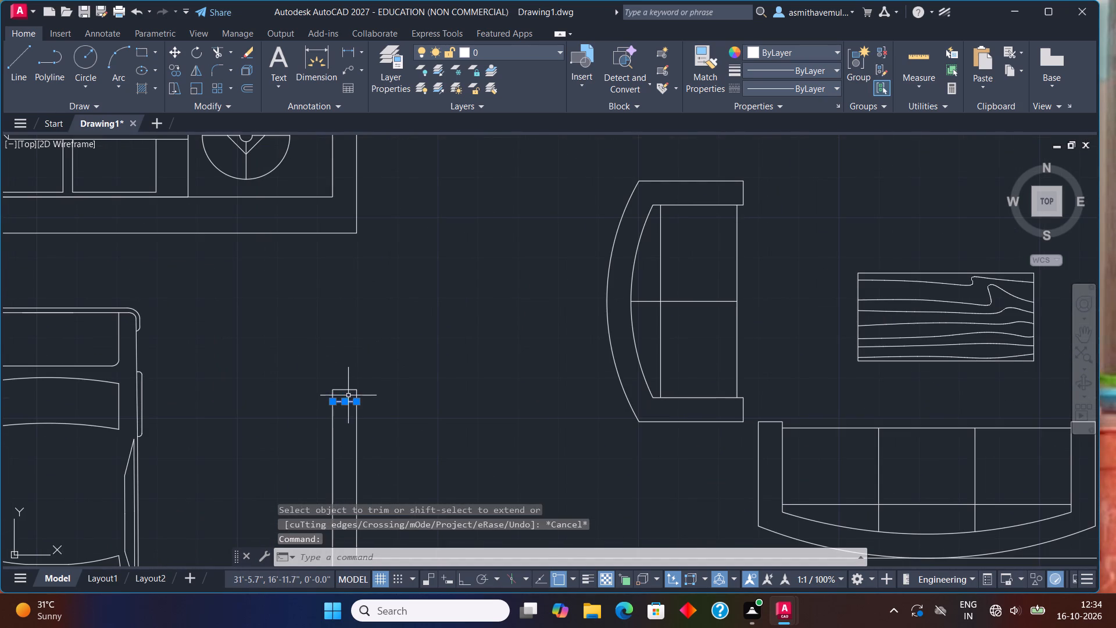
click(349, 390)
key(Delete)
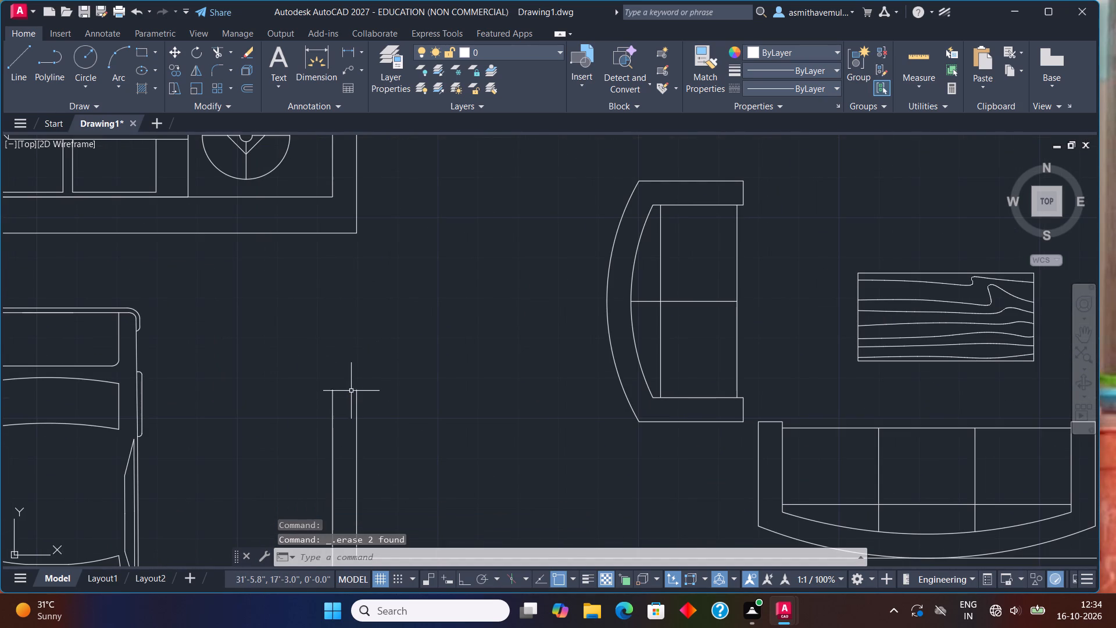
Extend both lines of the living room's west wall north to the southwest bedroom's outer south wall line, closing the old entrance opening.
text(EXTEN)
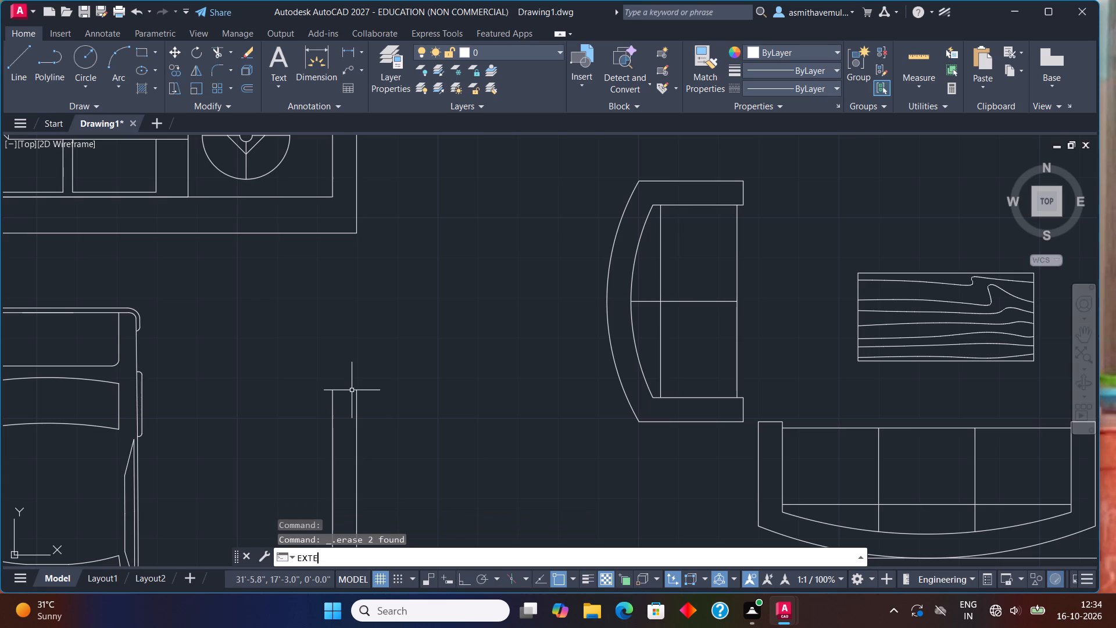
key(f)
key(BackSpace)
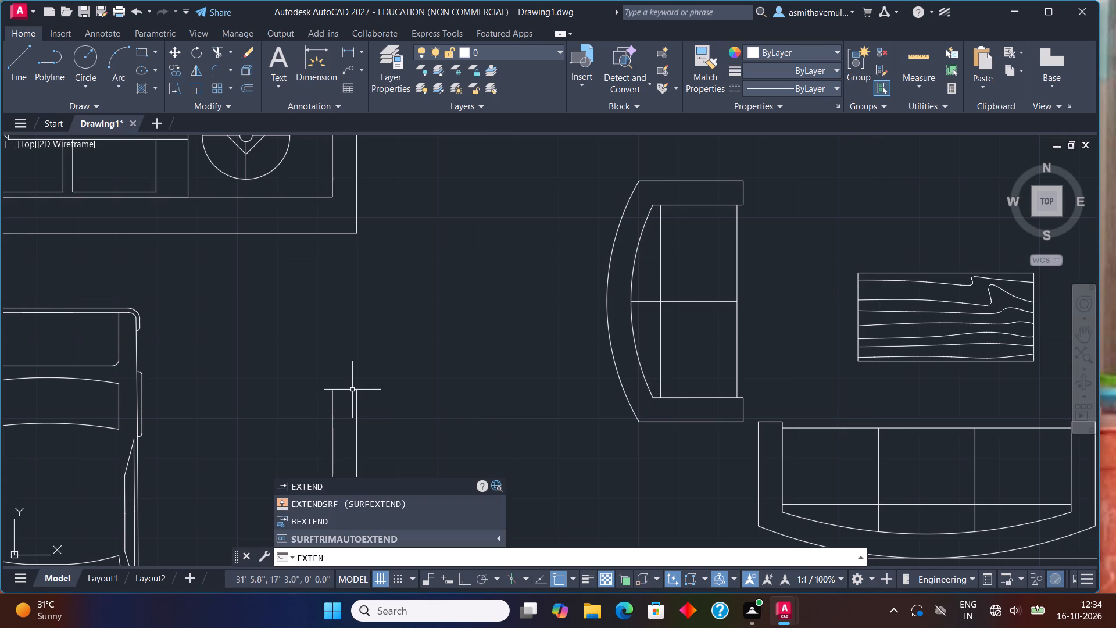
key(d)
key(Return)
click(355, 392)
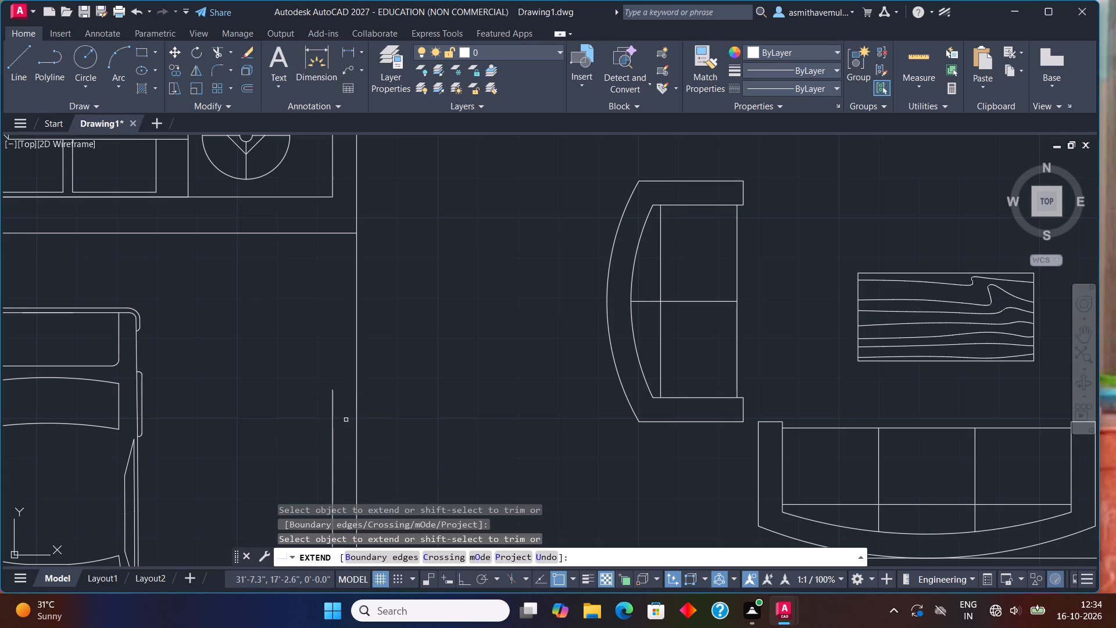
click(331, 407)
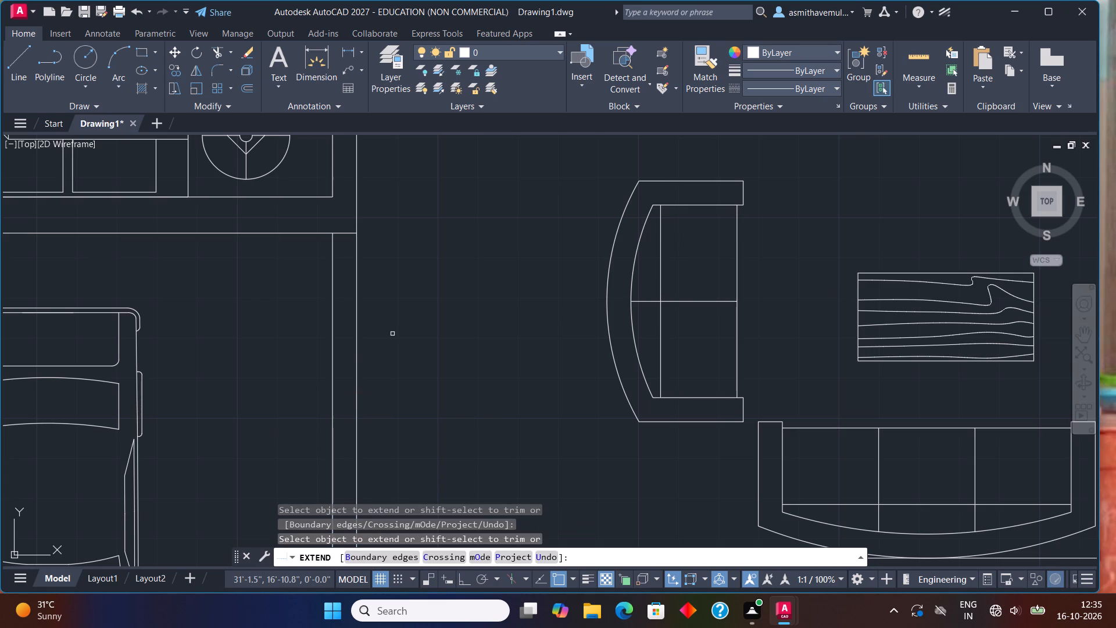
key(Escape)
Trim the bedroom's outer south wall line where it crosses the living room's west wall.
scroll(393, 334, down, 2)
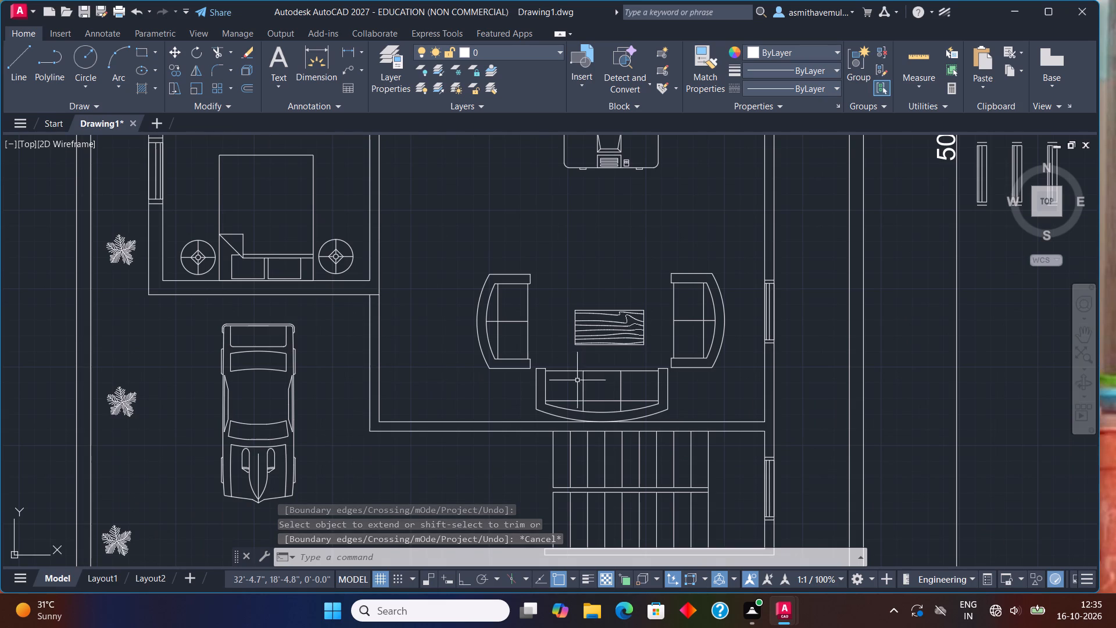
key(t)
key(r)
key(i)
key(m)
key(Return)
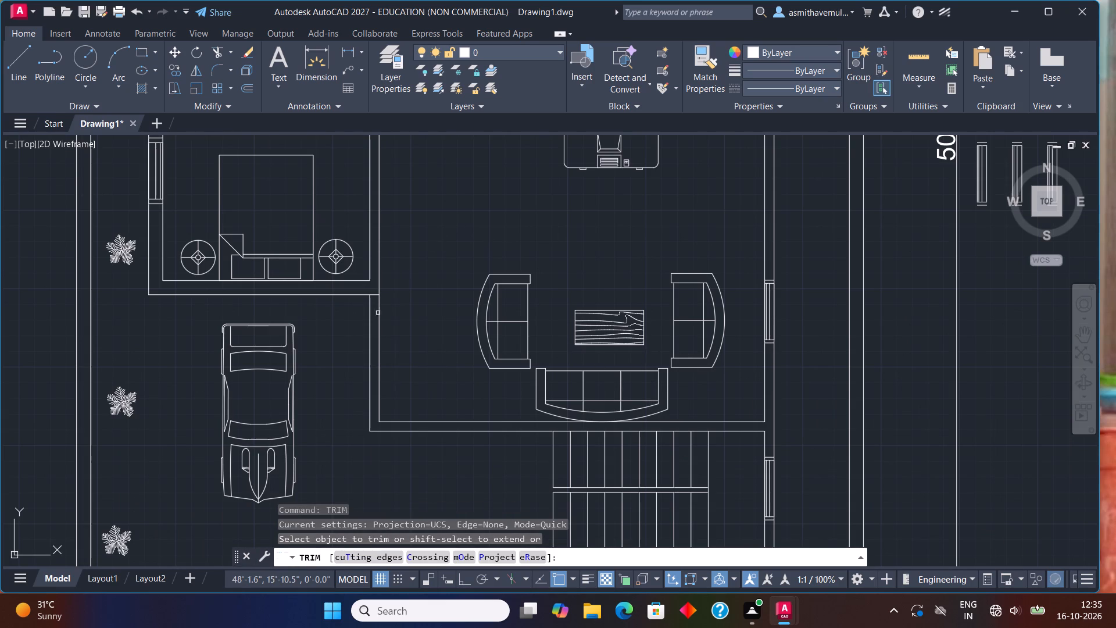
scroll(374, 315, up, 1)
click(369, 284)
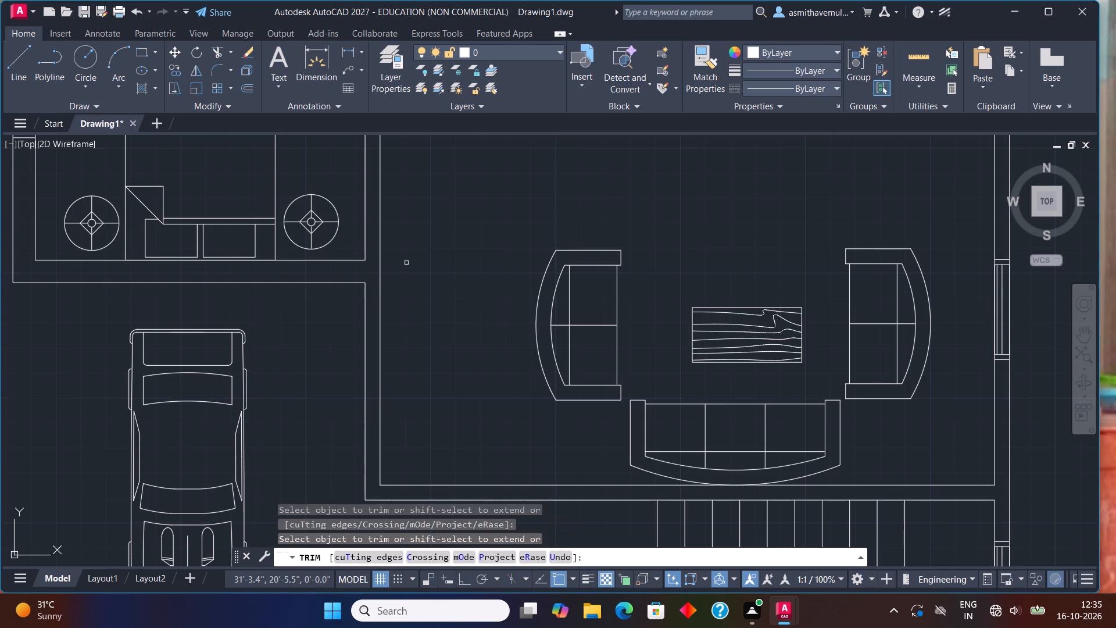
scroll(466, 295, down, 2)
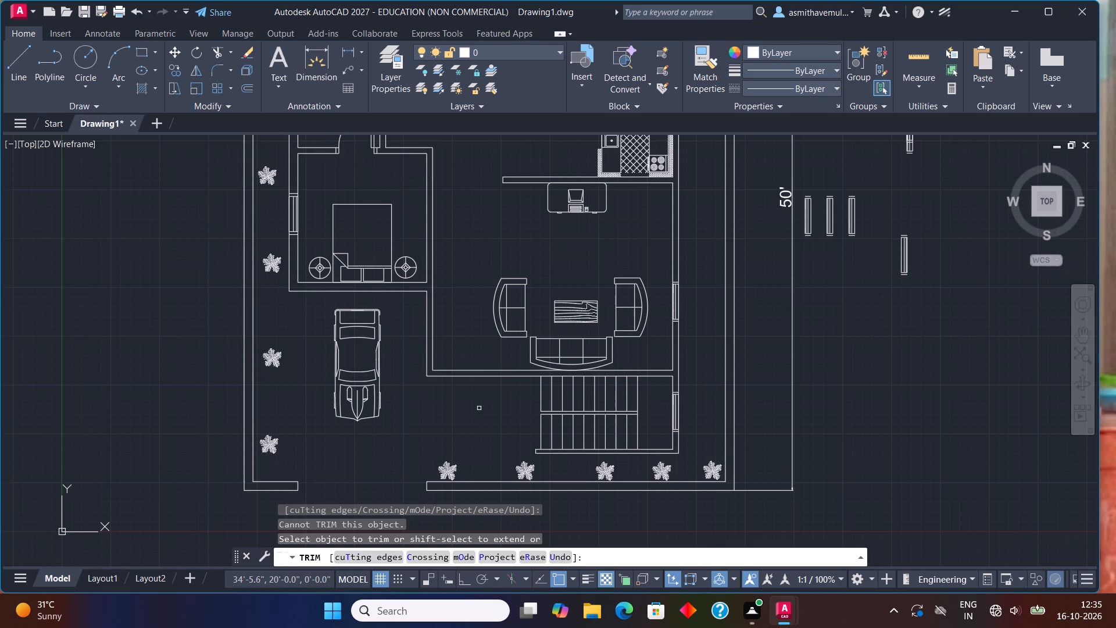
middle_drag(479, 406, 473, 342)
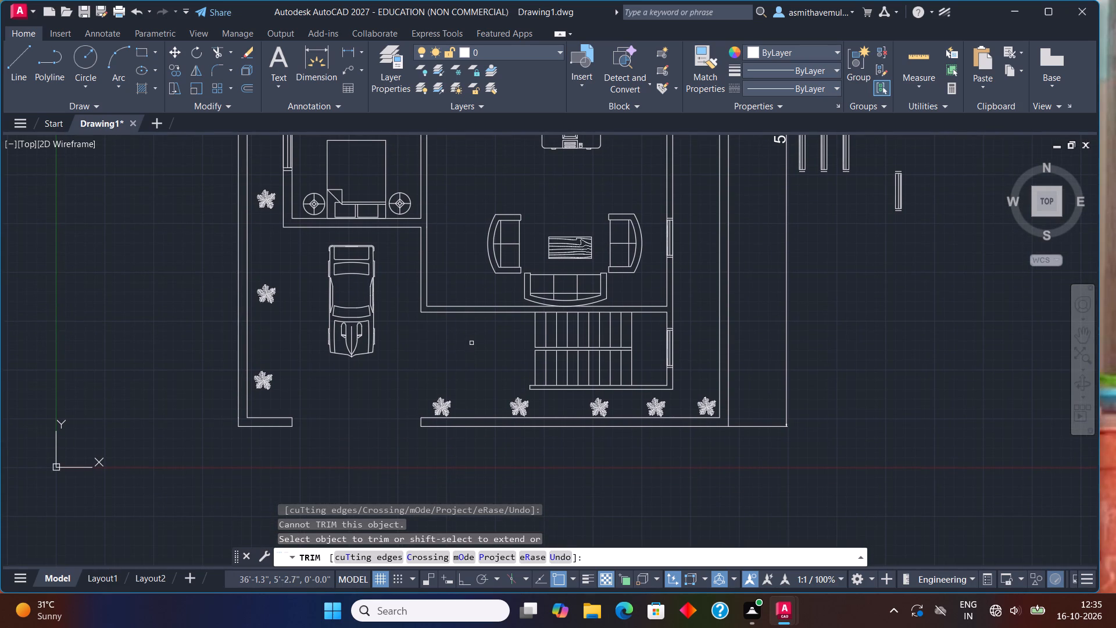
scroll(438, 320, up, 1)
key(Escape)
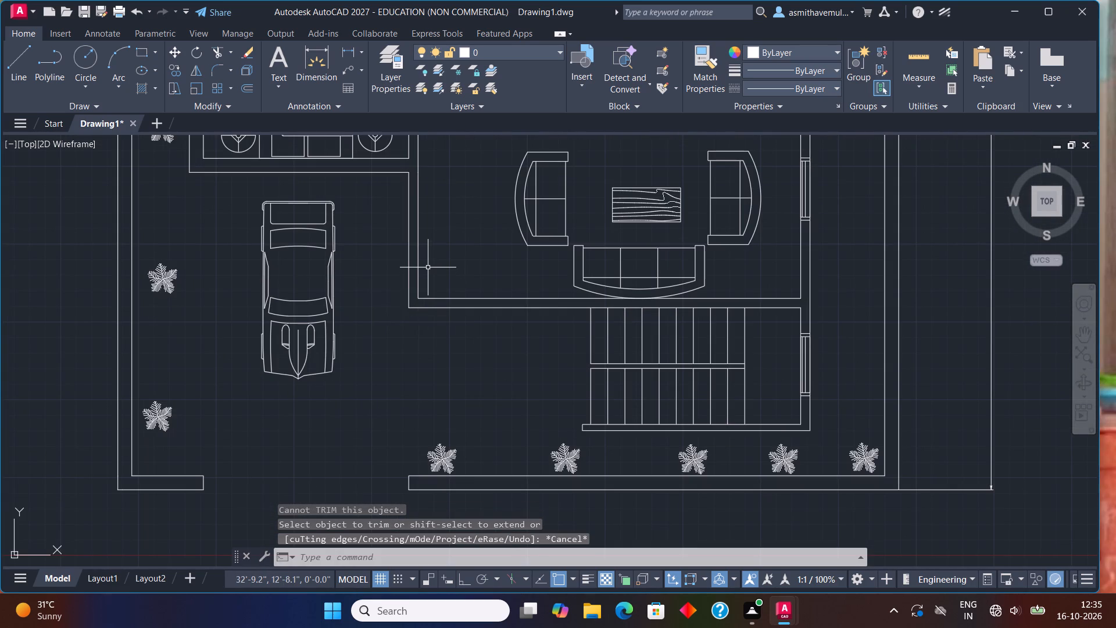
Draw a jamb line across the living room's west wall, starting 3" south of the bedroom's outer southeast wall corner.
key(l)
key(Return)
text(FROM)
key(Return)
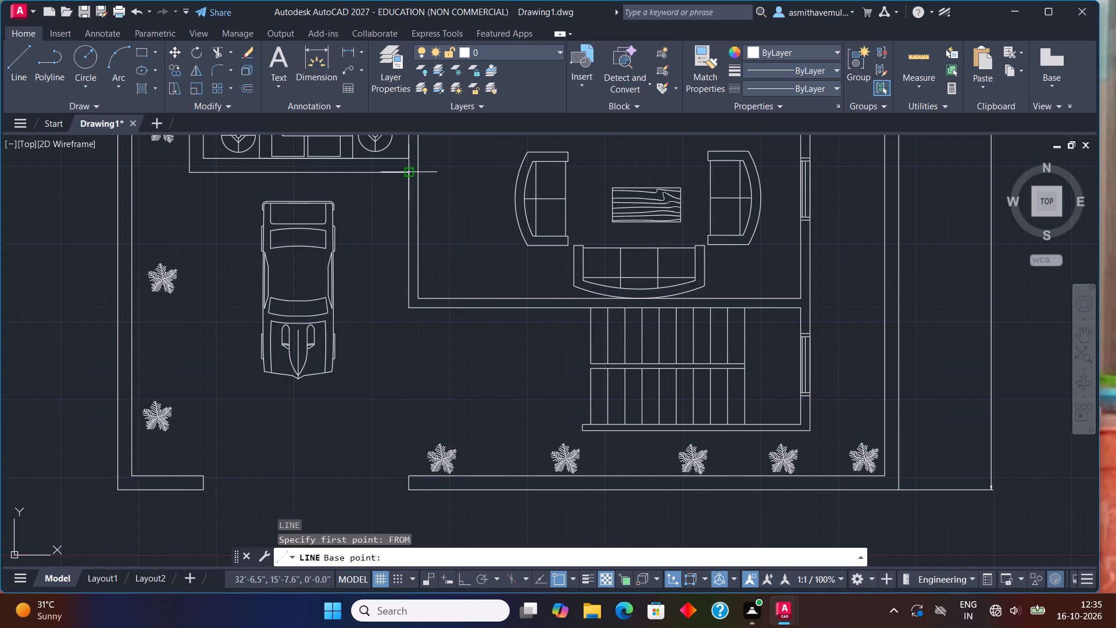
click(409, 172)
text(@0,-)
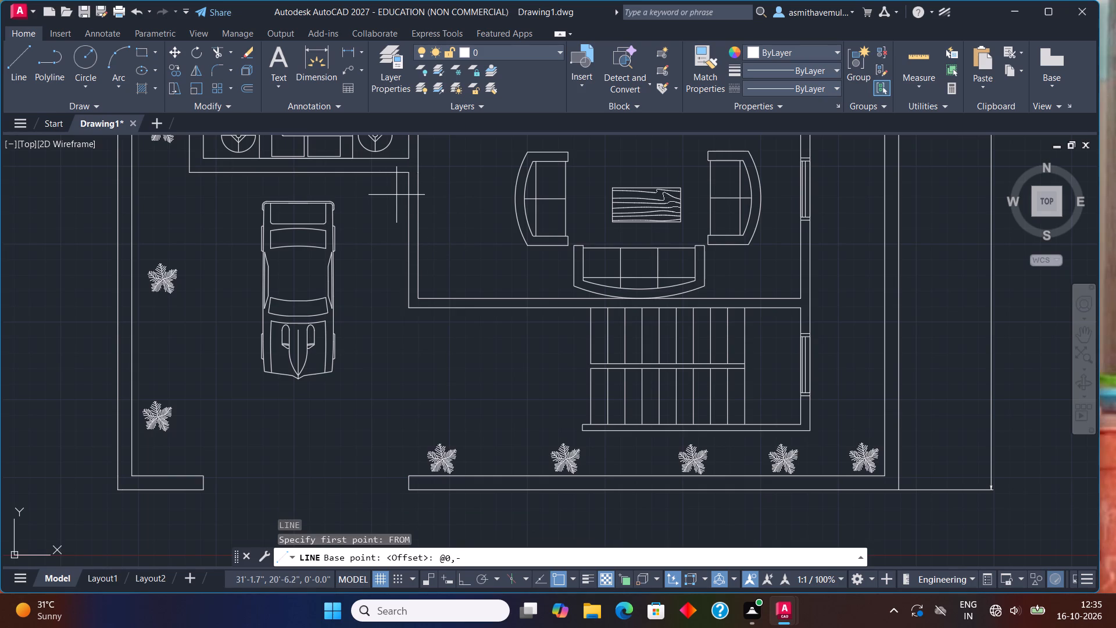
key(3)
key(shift+quotedbl)
key(Return)
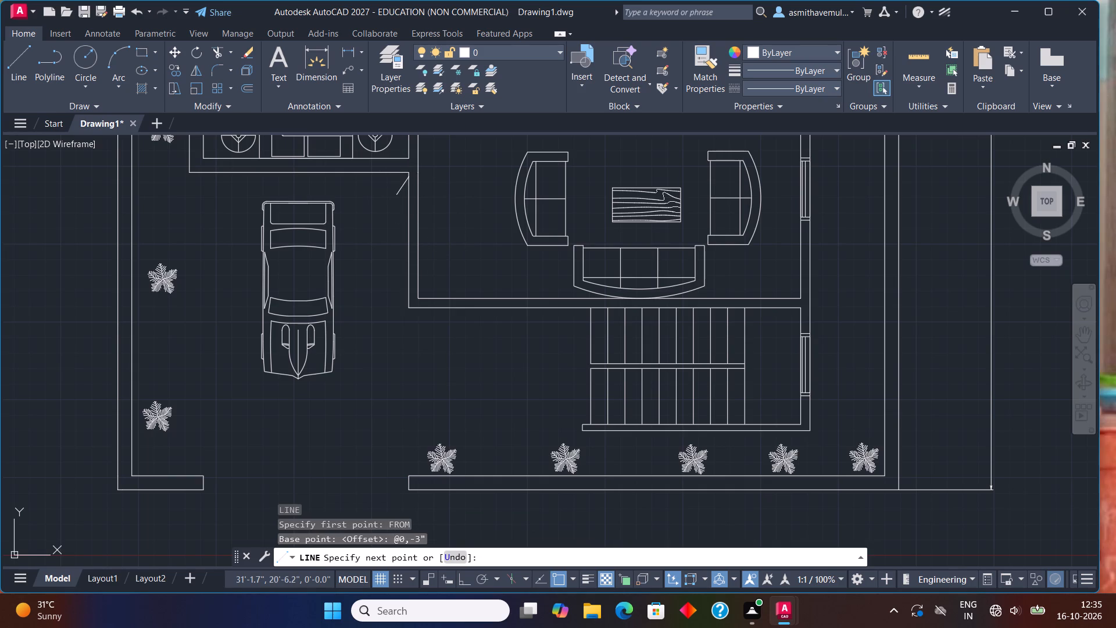
scroll(443, 173, up, 1)
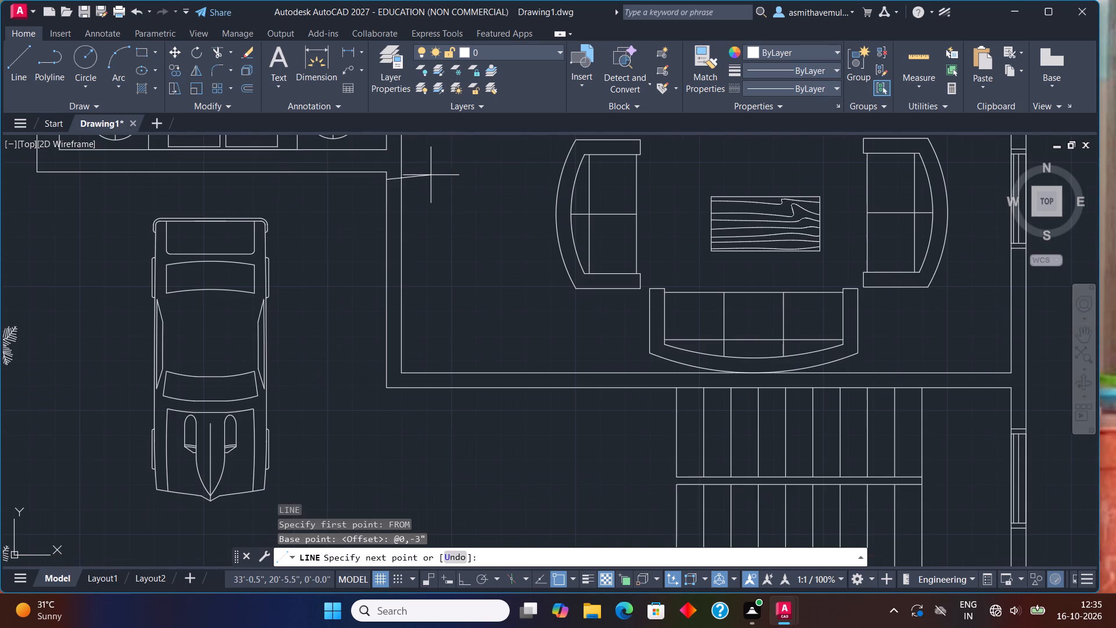
key(F8)
click(403, 178)
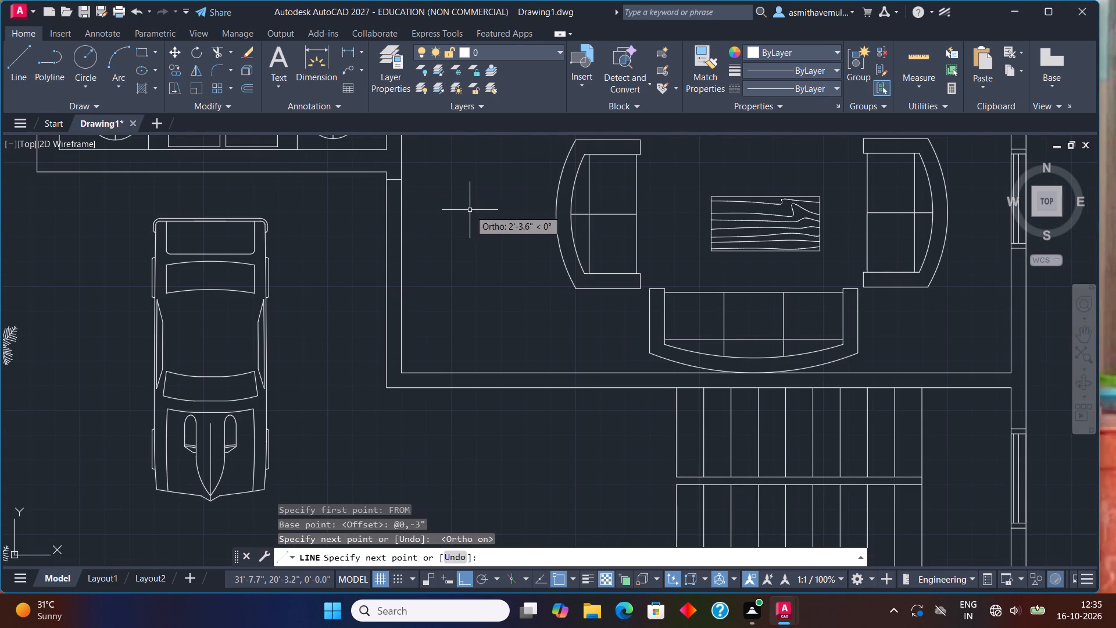
key(Escape)
Offset the new entrance jamb line 3" to the south.
key(o)
key(Return)
key(3)
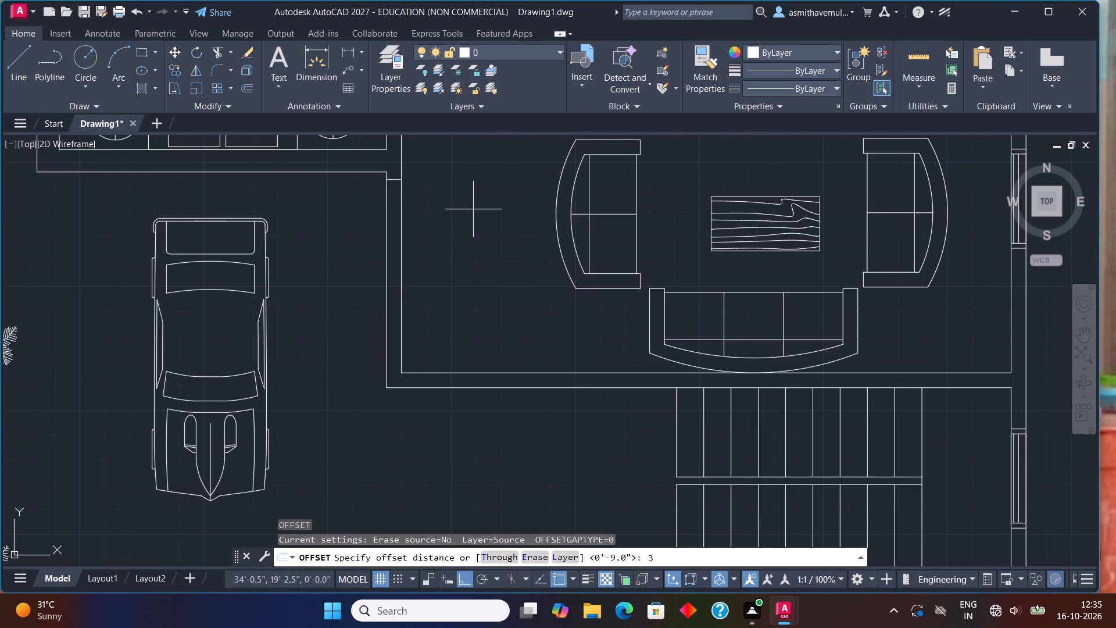
key(shift+quotedbl)
key(Return)
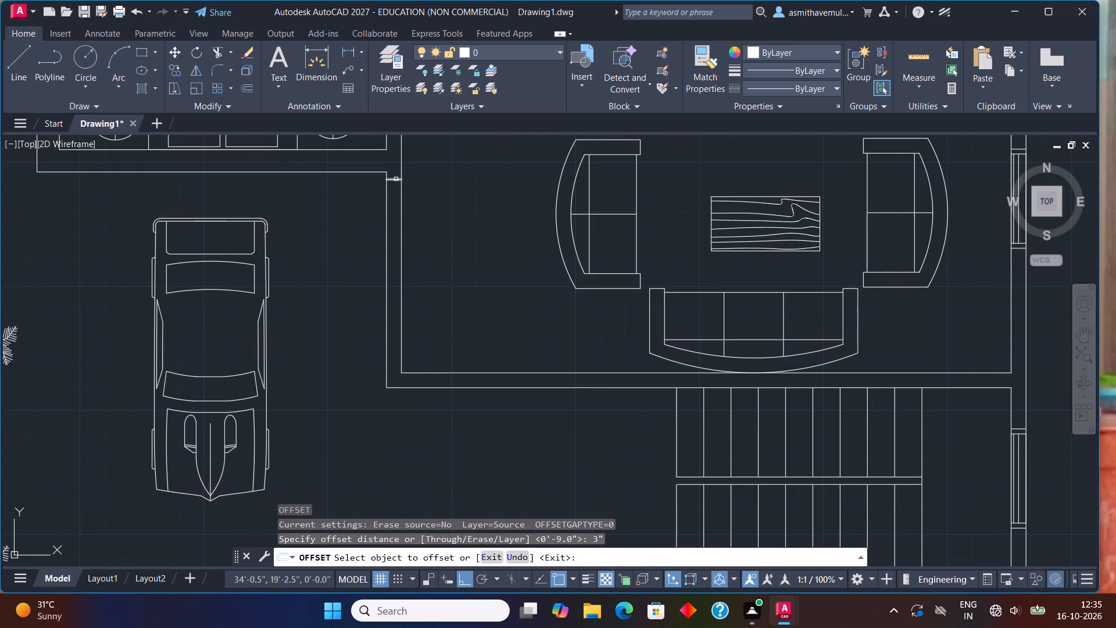
click(395, 179)
click(399, 209)
key(Escape)
Offset the lower jamb line 3' to the south to mark the entrance opening's width.
scroll(406, 197, up, 1)
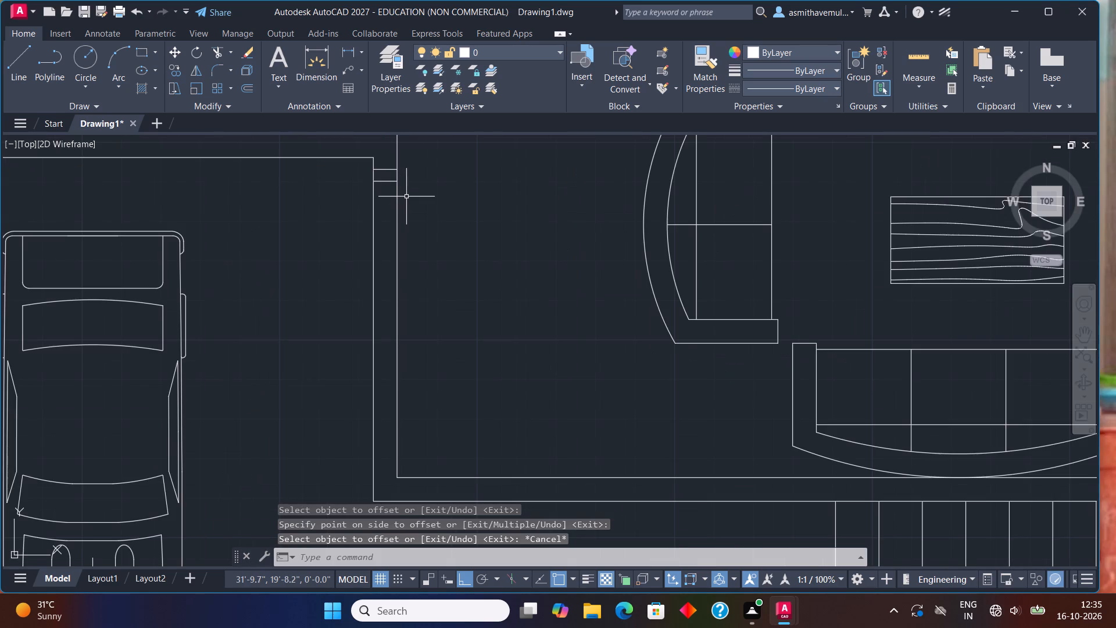
key(o)
key(Return)
key(3)
key(apostrophe)
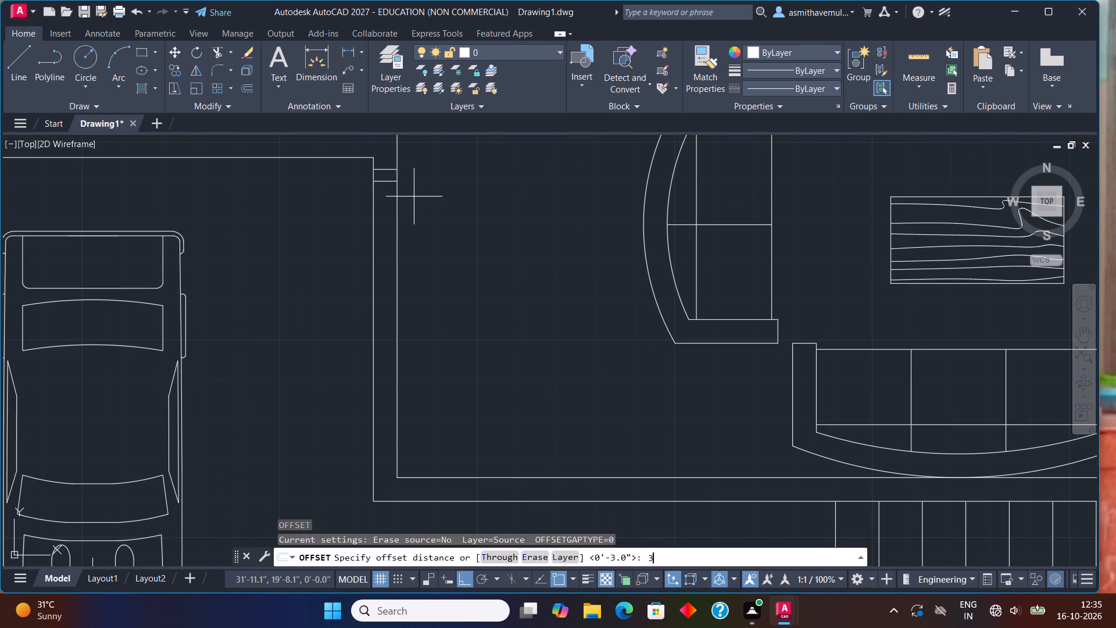
key(Return)
drag(392, 181, 397, 190)
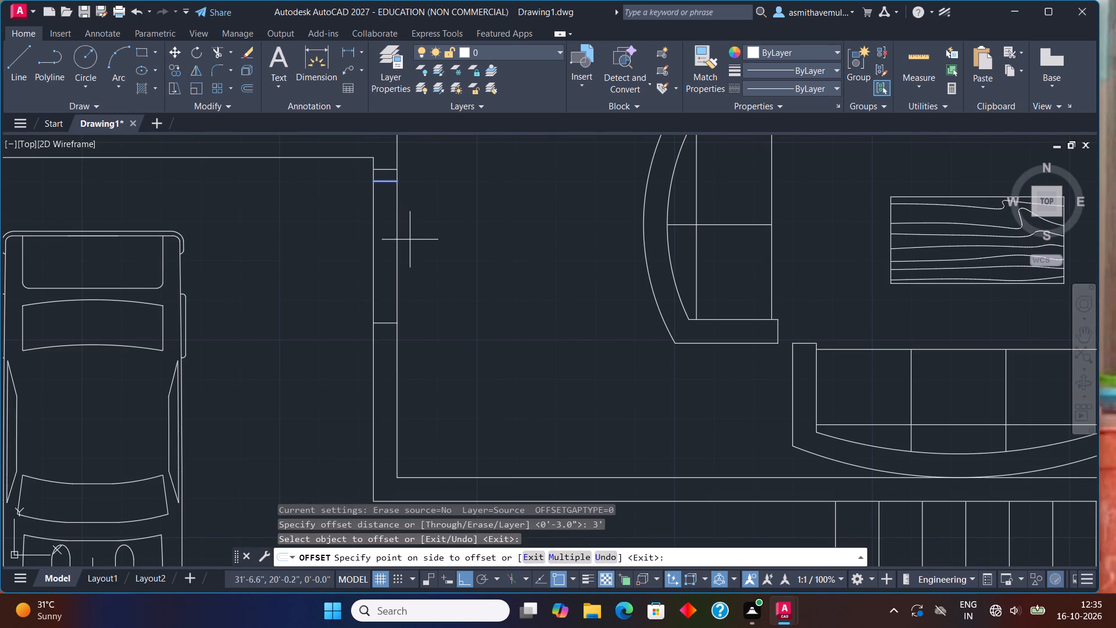
click(410, 240)
key(Escape)
Offset the entrance opening's south jamb line 3" further south.
key(o)
key(Return)
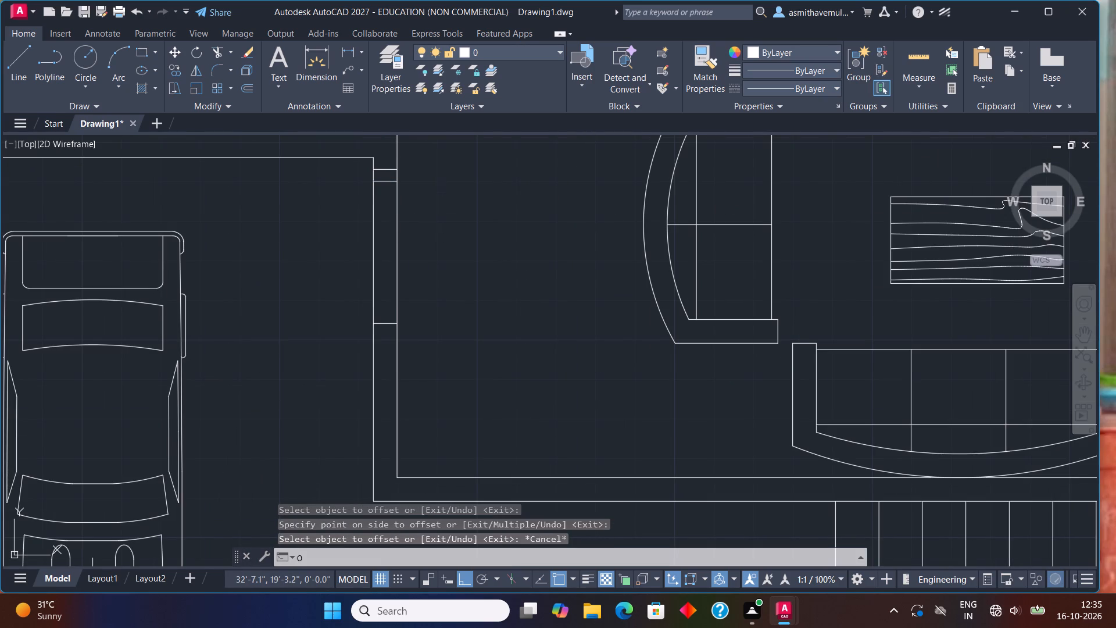
key(3)
key(shift+quotedbl)
key(Return)
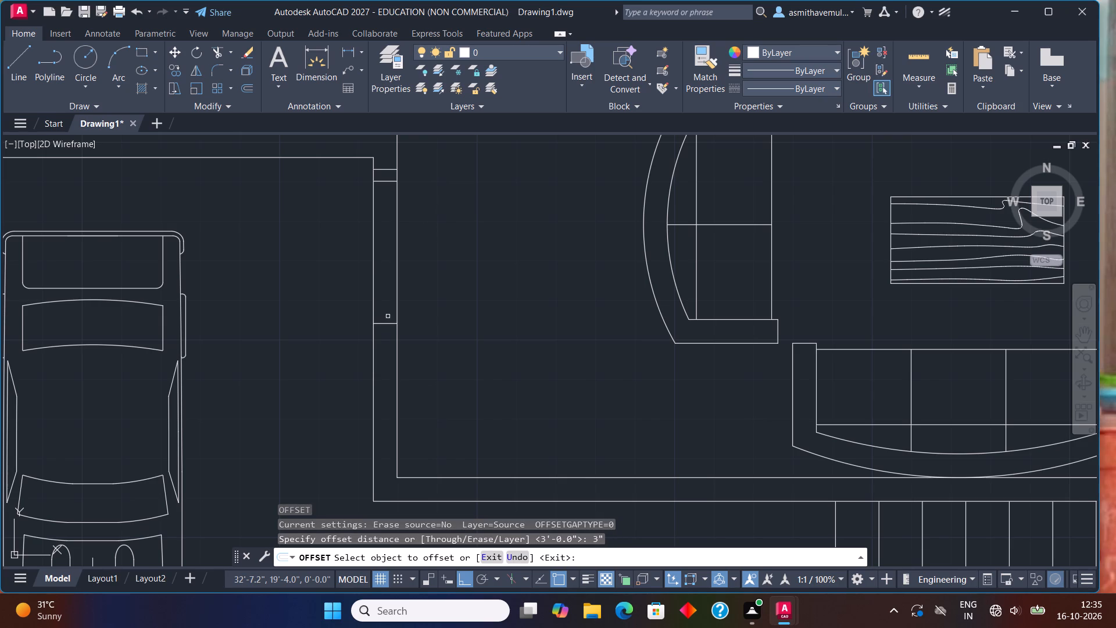
drag(395, 324, 397, 334)
click(394, 375)
key(Escape)
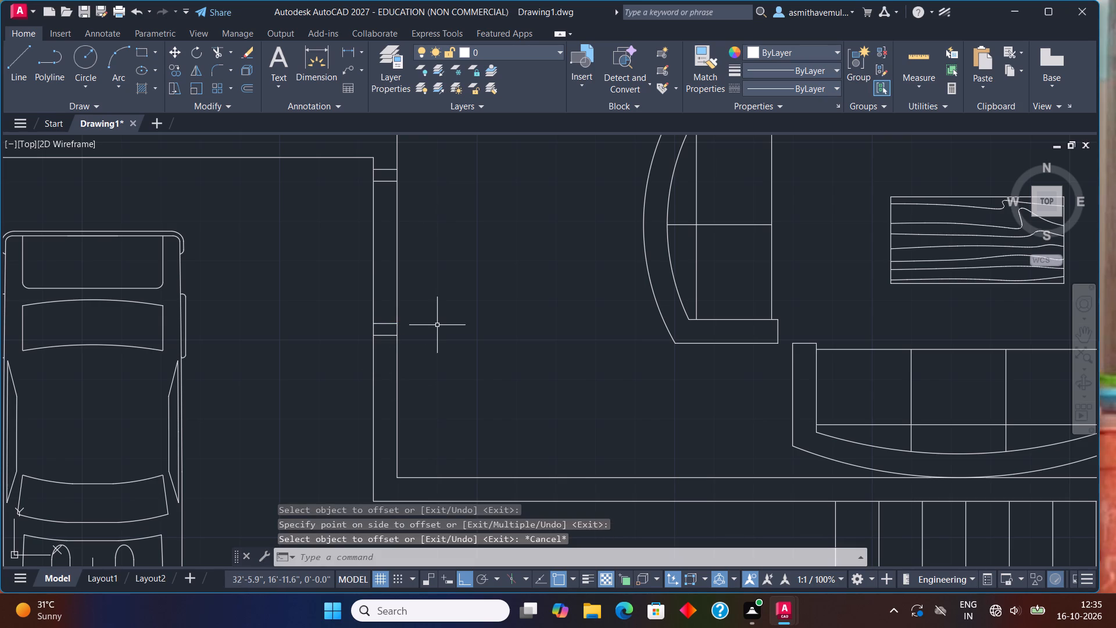
Trim both living room west wall lines between the two inner jamb lines to open the entrance.
text(TRI)
key(m)
key(Return)
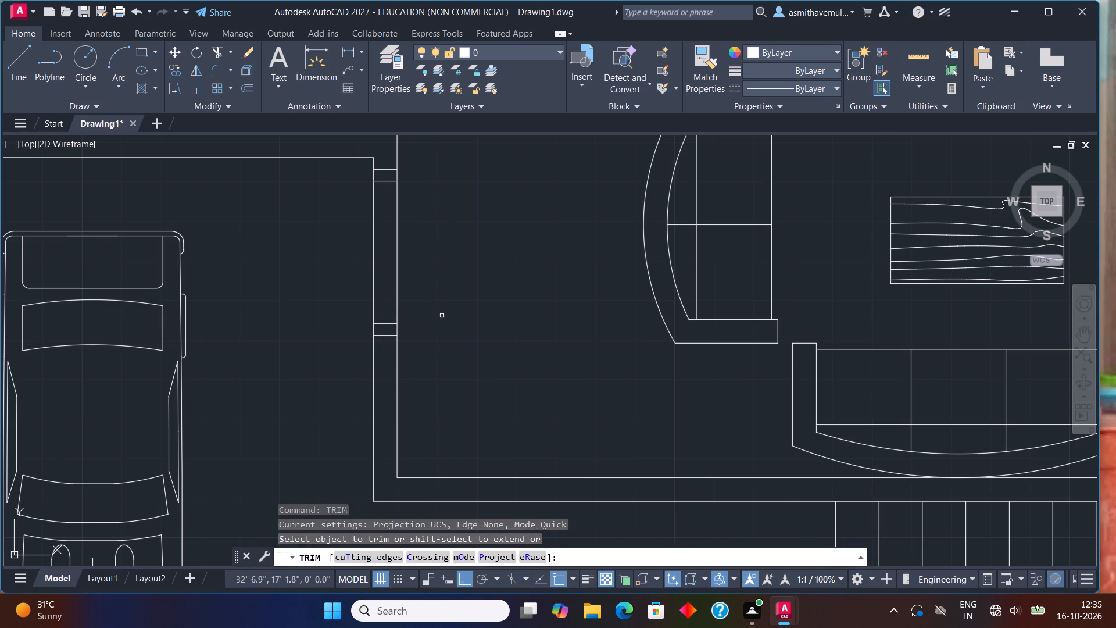
drag(434, 294, 350, 281)
key(Escape)
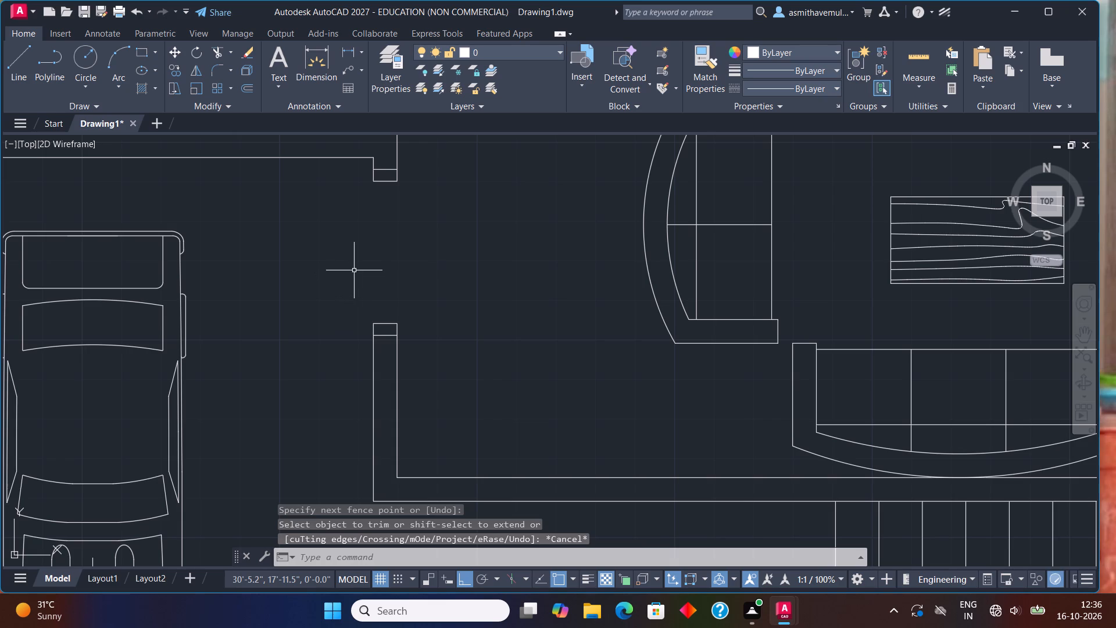
Draw a 3' by 3" rectangular door leaf extending into the living room from the entrance opening's north jamb corner.
text(REC)
key(Return)
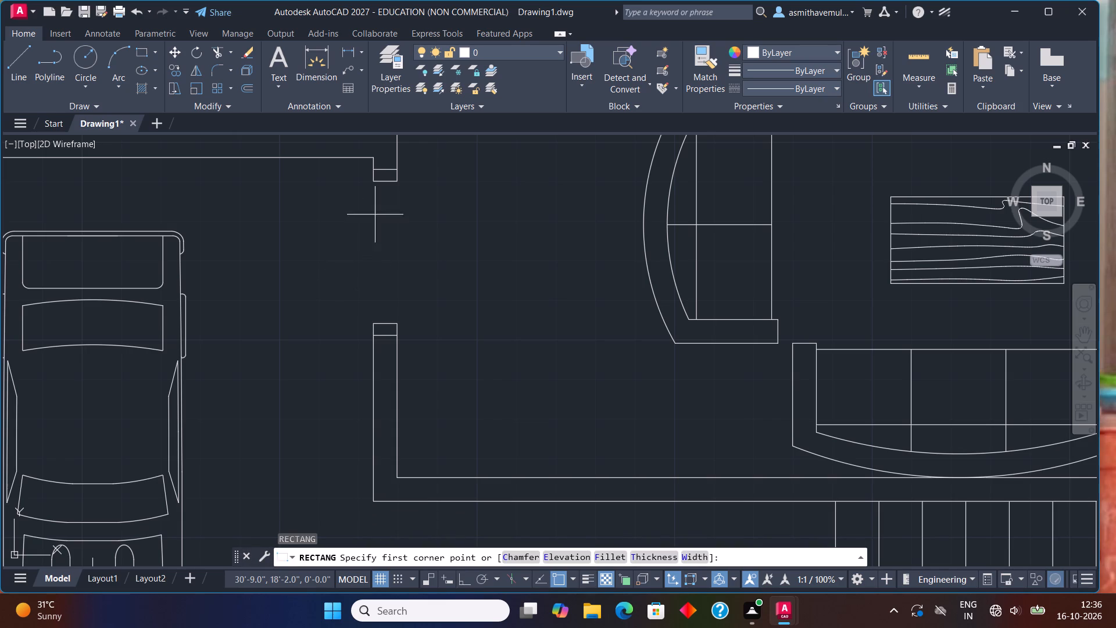
click(400, 183)
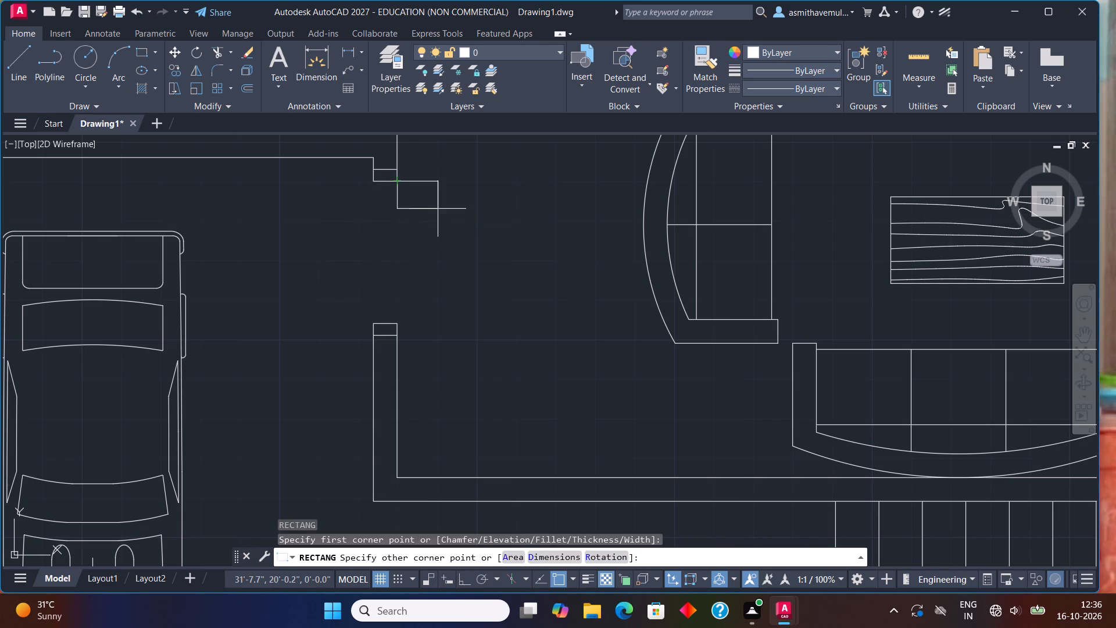
key(d)
key(Return)
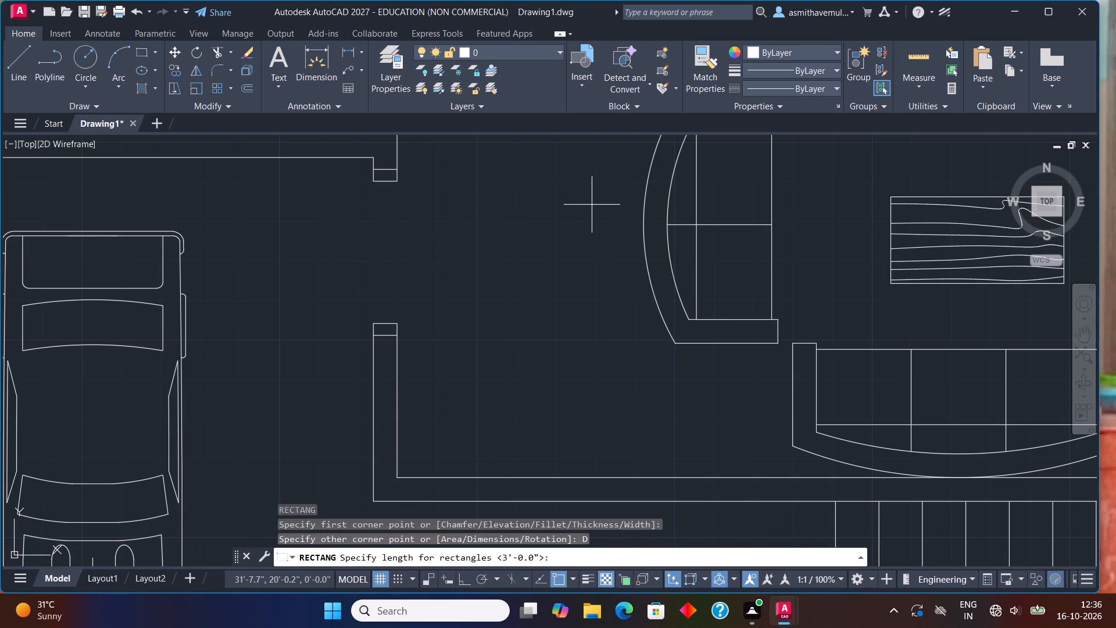
text(3')
key(Return)
text(3")
key(Return)
click(593, 204)
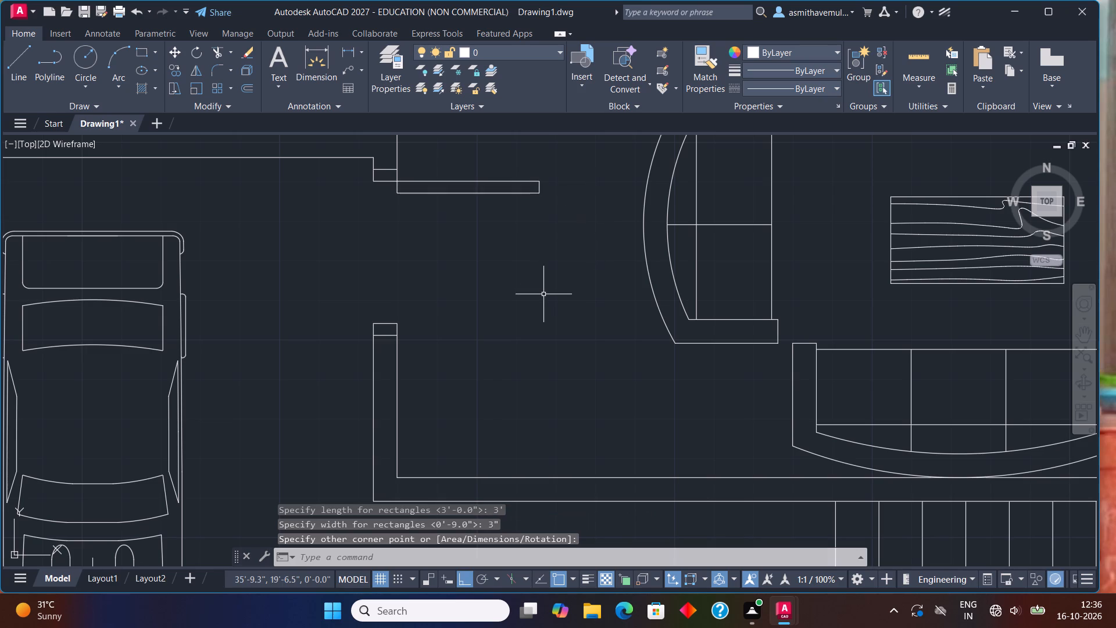
Draw a three-point door swing arc from the leaf's free end to the south jamb's corner on the living room side.
key(a)
key(r)
key(c)
key(Return)
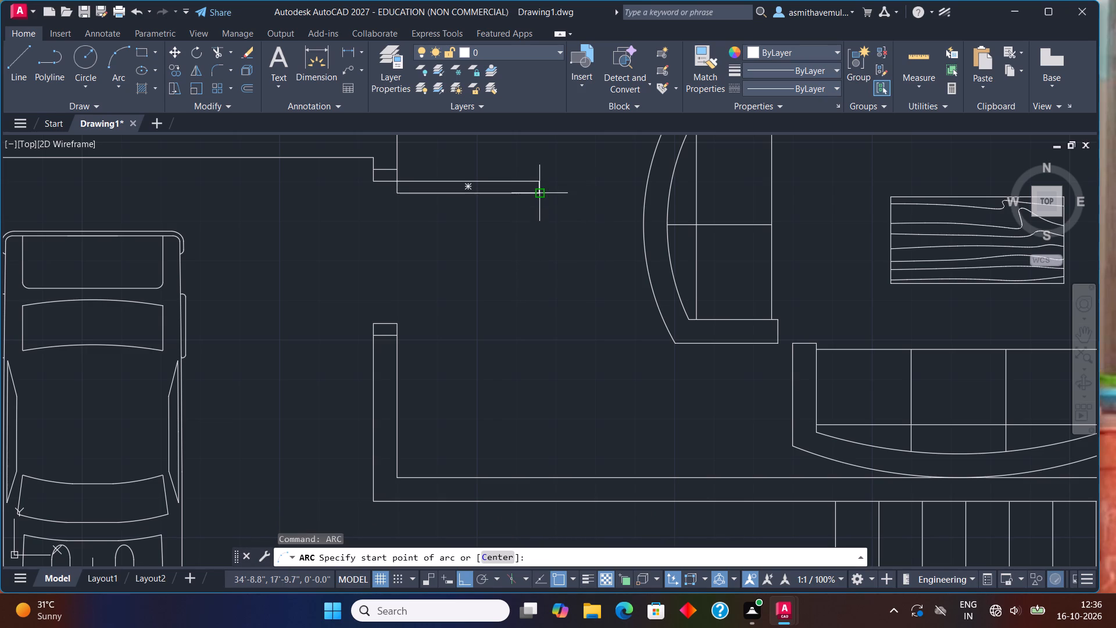
click(542, 180)
click(542, 194)
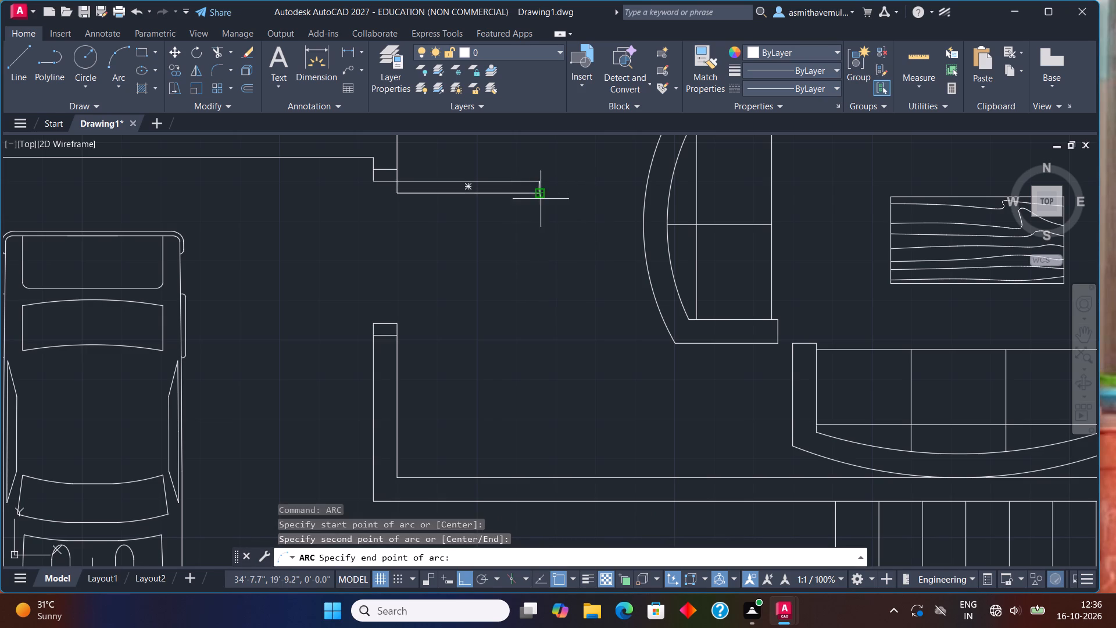
click(401, 322)
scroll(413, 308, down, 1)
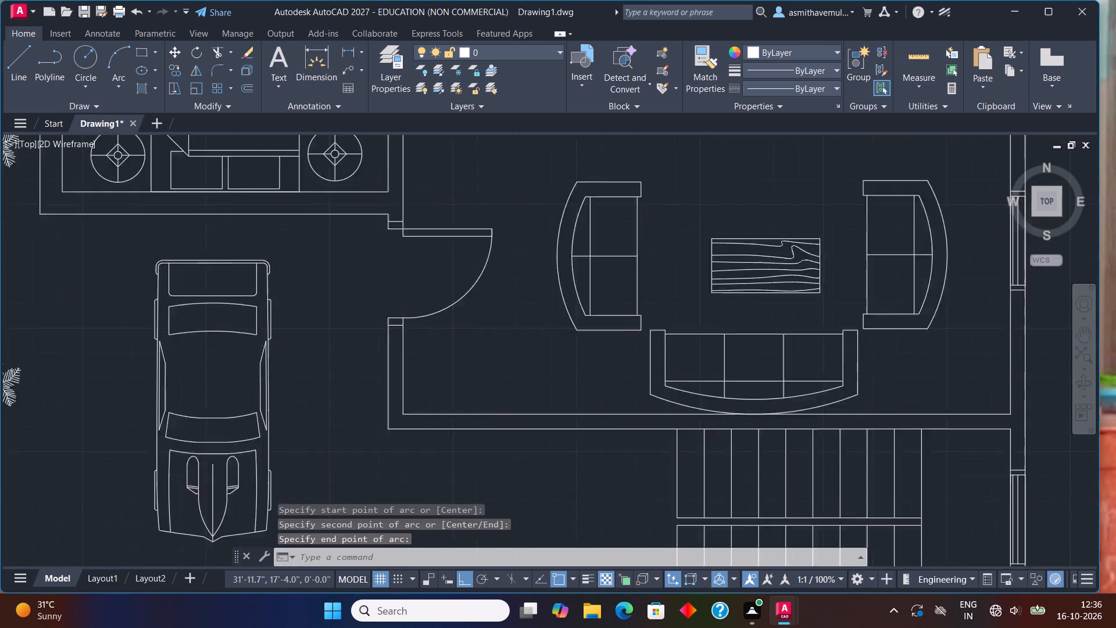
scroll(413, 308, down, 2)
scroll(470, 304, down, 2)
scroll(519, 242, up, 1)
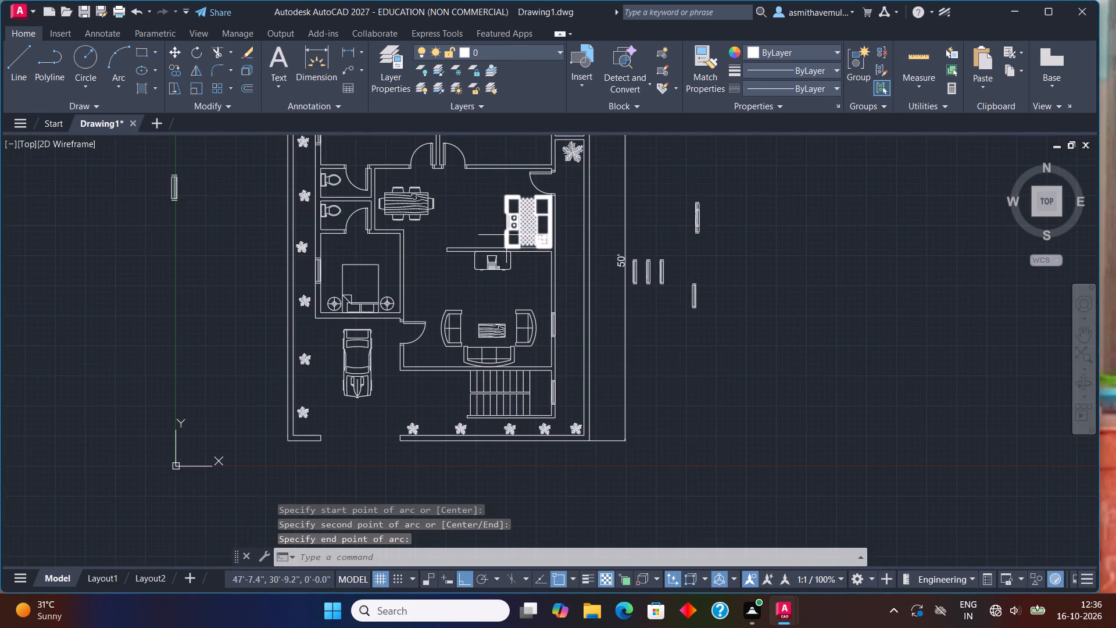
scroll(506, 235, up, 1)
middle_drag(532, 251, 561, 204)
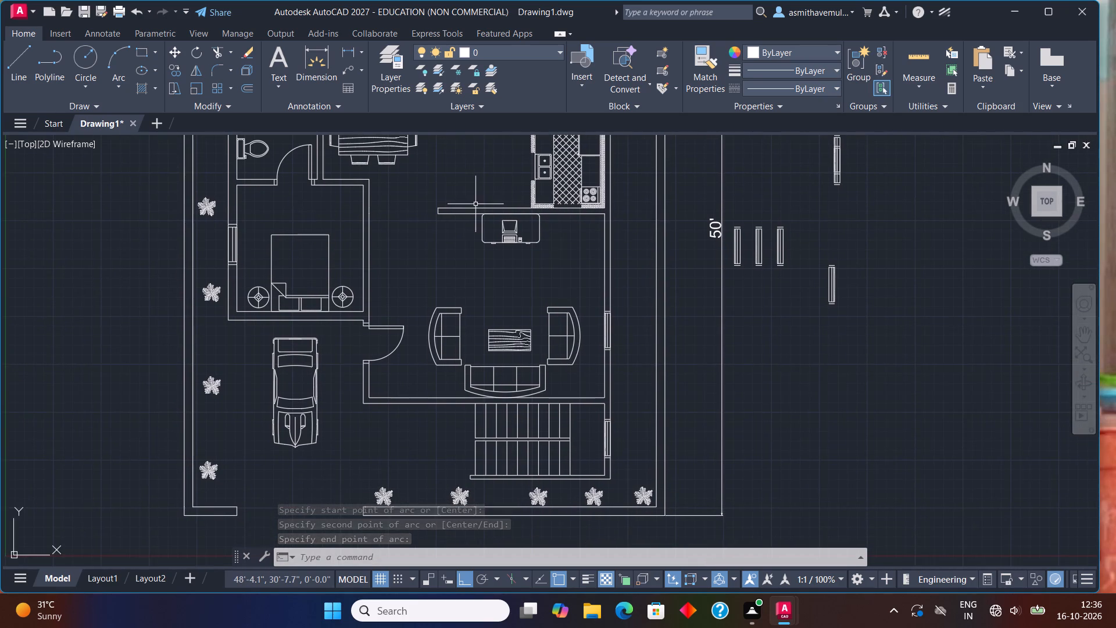
Draw a 1'6" by 9" rectangle in the empty area west of the house, below the existing window symbol.
middle_drag(475, 204, 559, 245)
scroll(437, 215, down, 1)
middle_drag(438, 215, 596, 216)
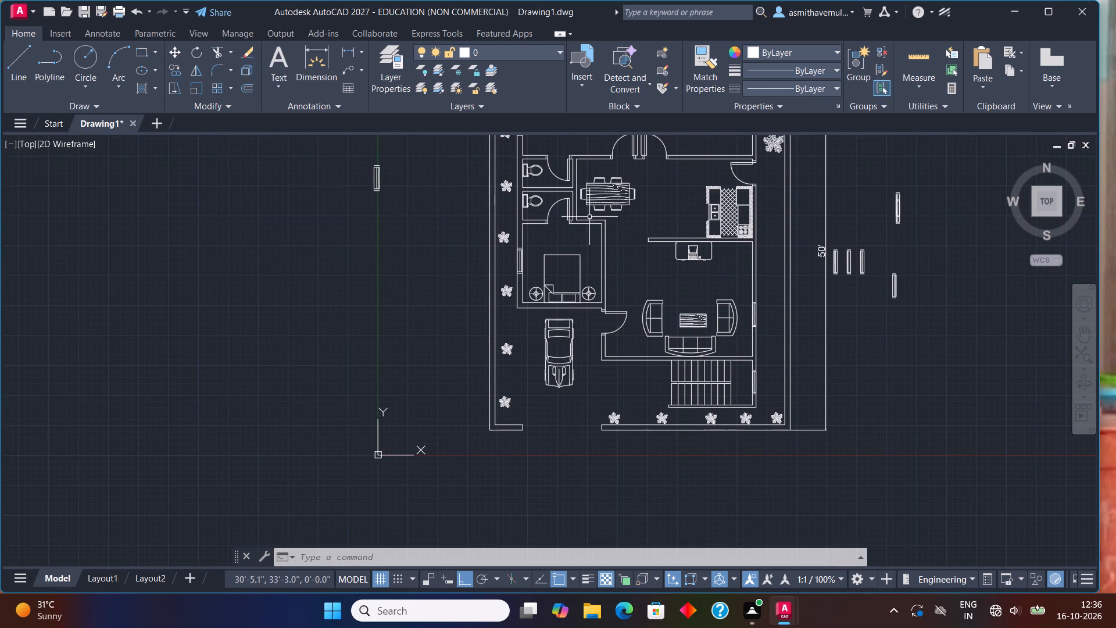
middle_drag(424, 229, 325, 348)
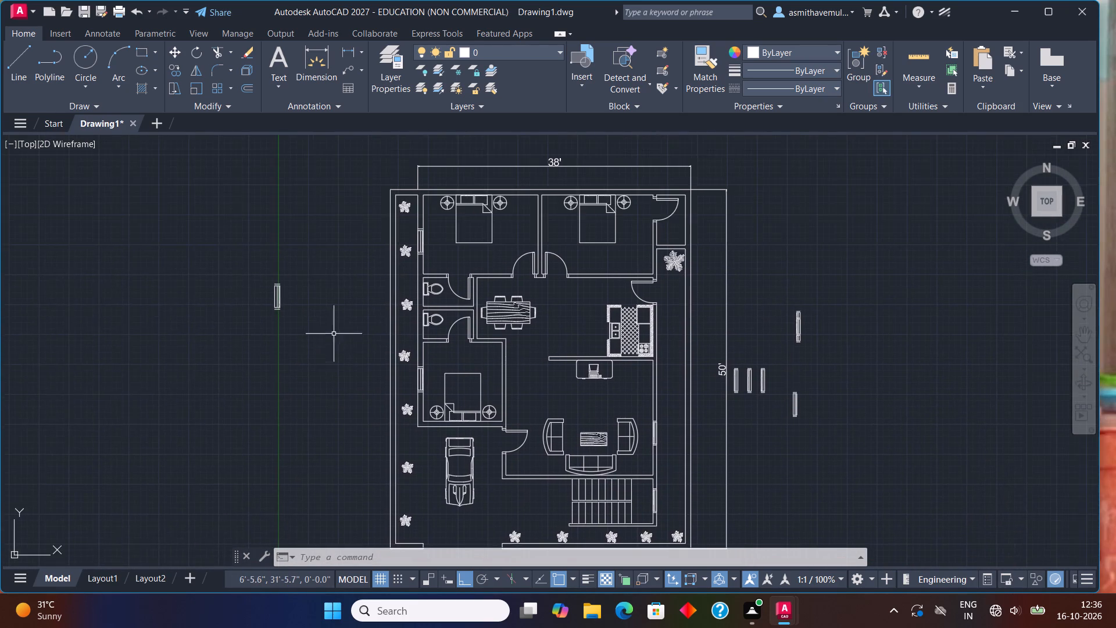
scroll(335, 331, up, 1)
text(REC)
key(Return)
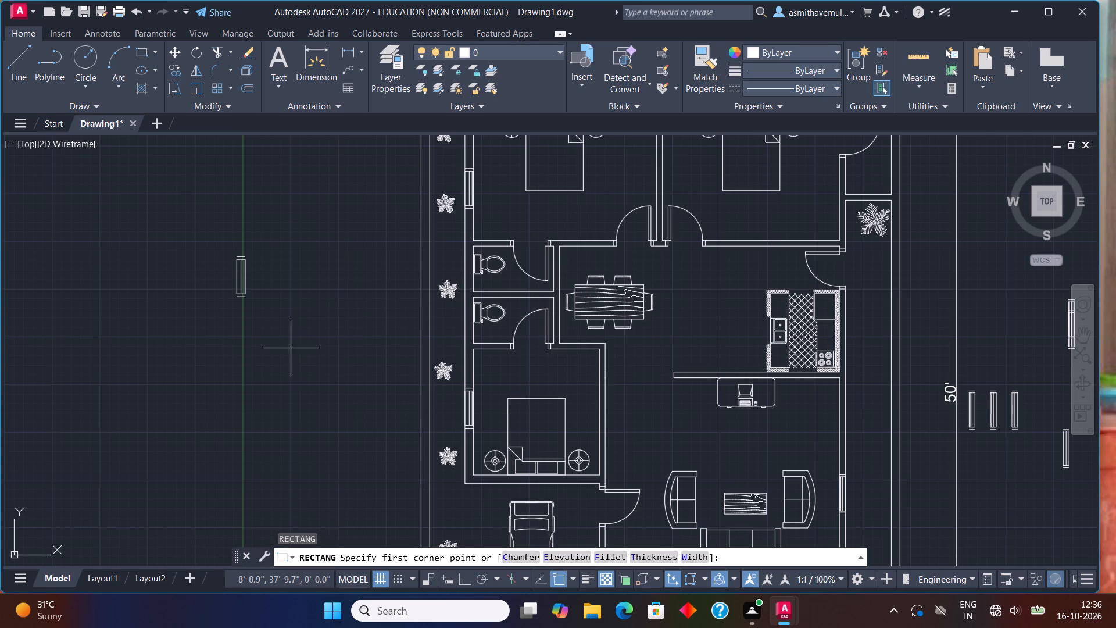
click(276, 372)
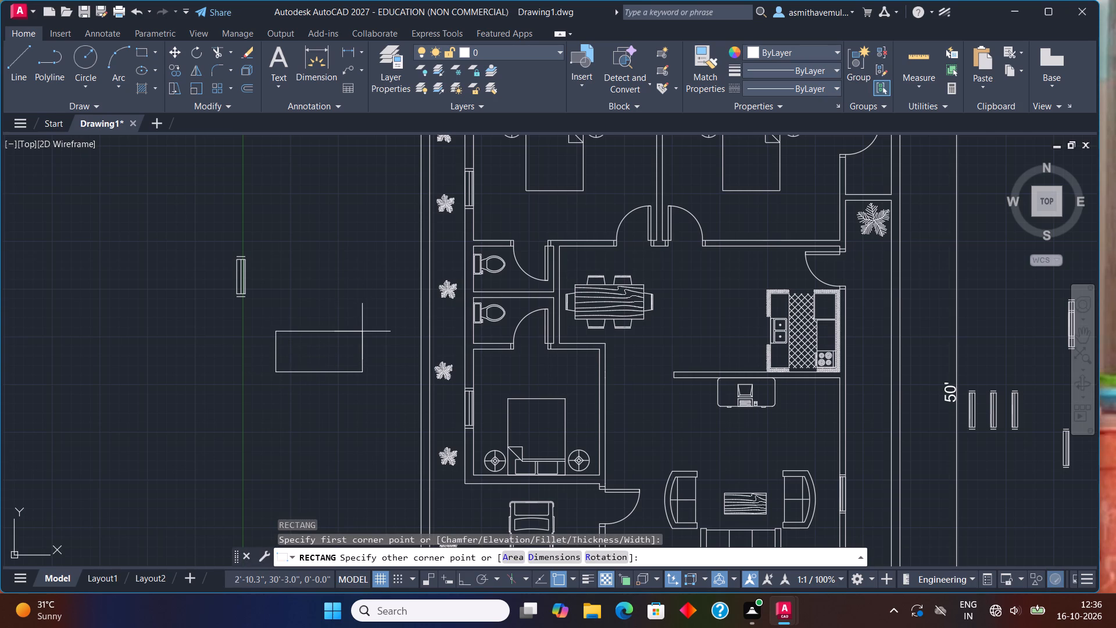
key(d)
key(Return)
text(1'6")
key(Return)
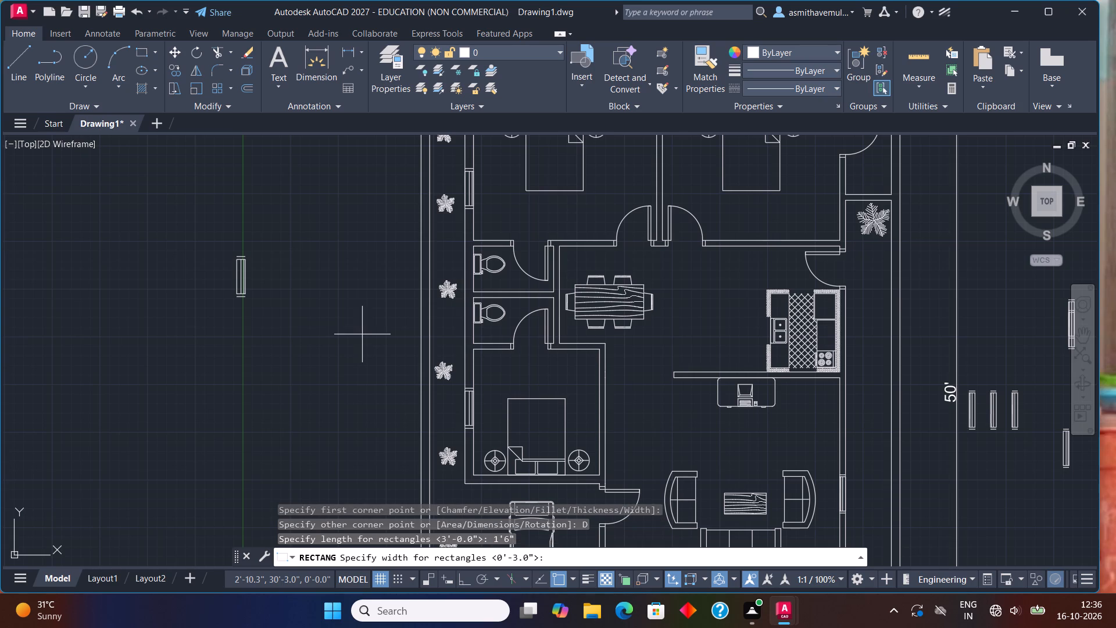
text(9")
key(Return)
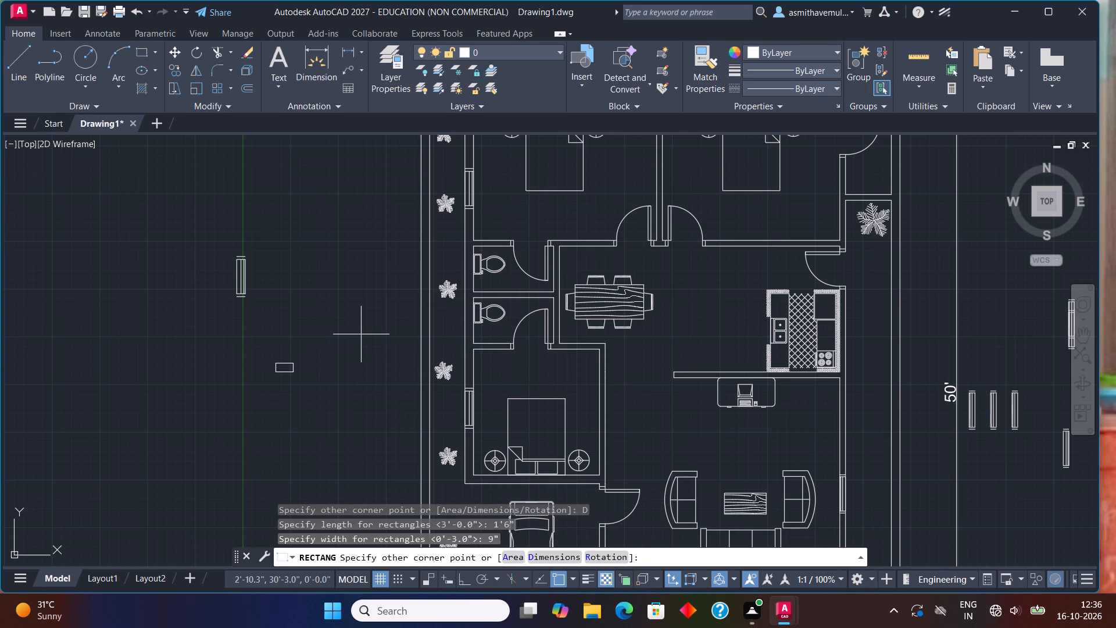
click(361, 334)
Explode the 1'6" by 9" rectangle into separate lines.
scroll(285, 371, up, 1)
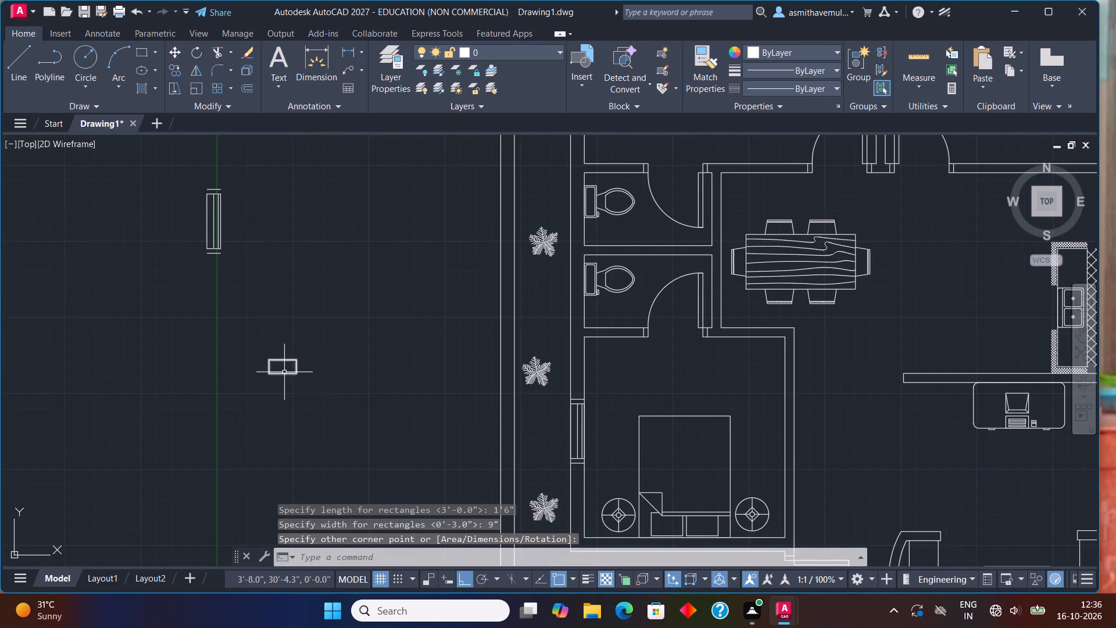
scroll(284, 372, up, 2)
click(284, 377)
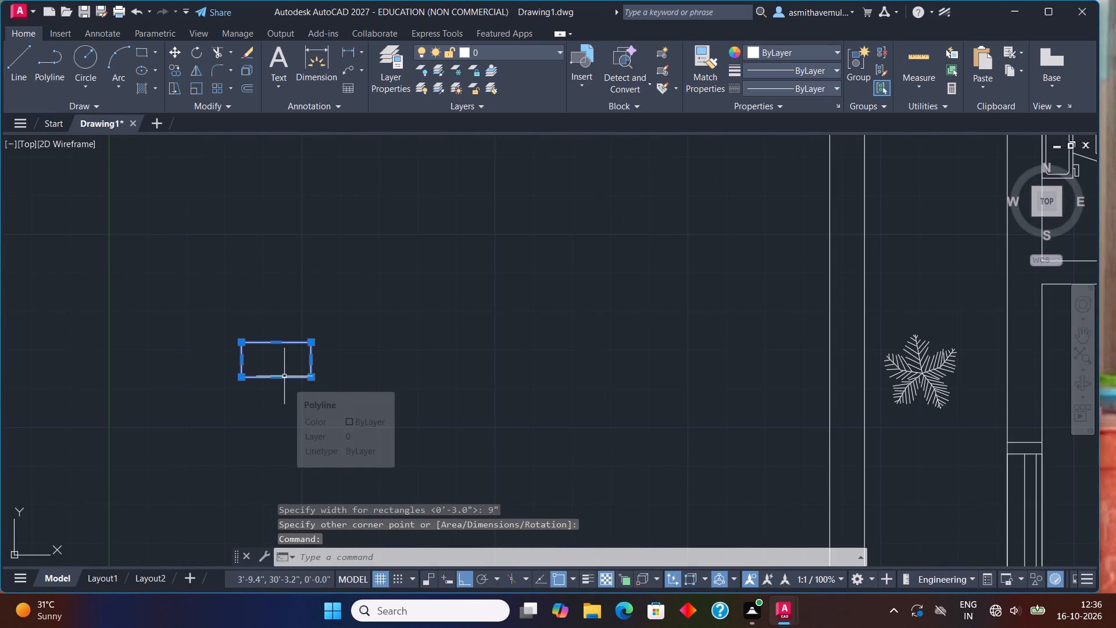
key(x)
key(Return)
Draw a horizontal centre line between the midpoints of the small rectangle's two short sides.
key(l)
key(Return)
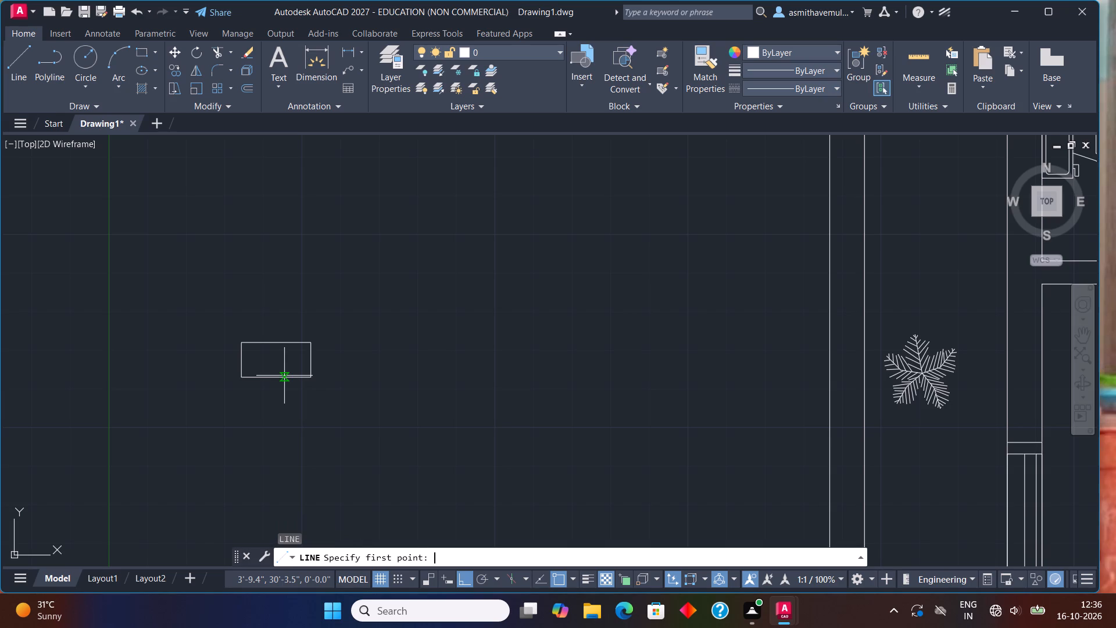
click(235, 356)
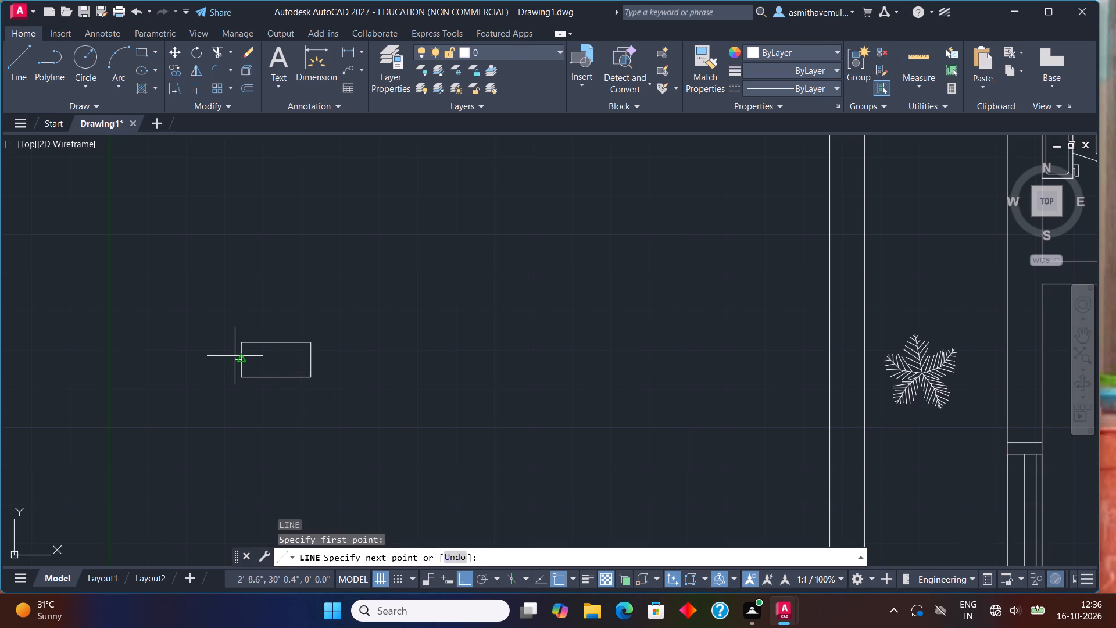
click(312, 361)
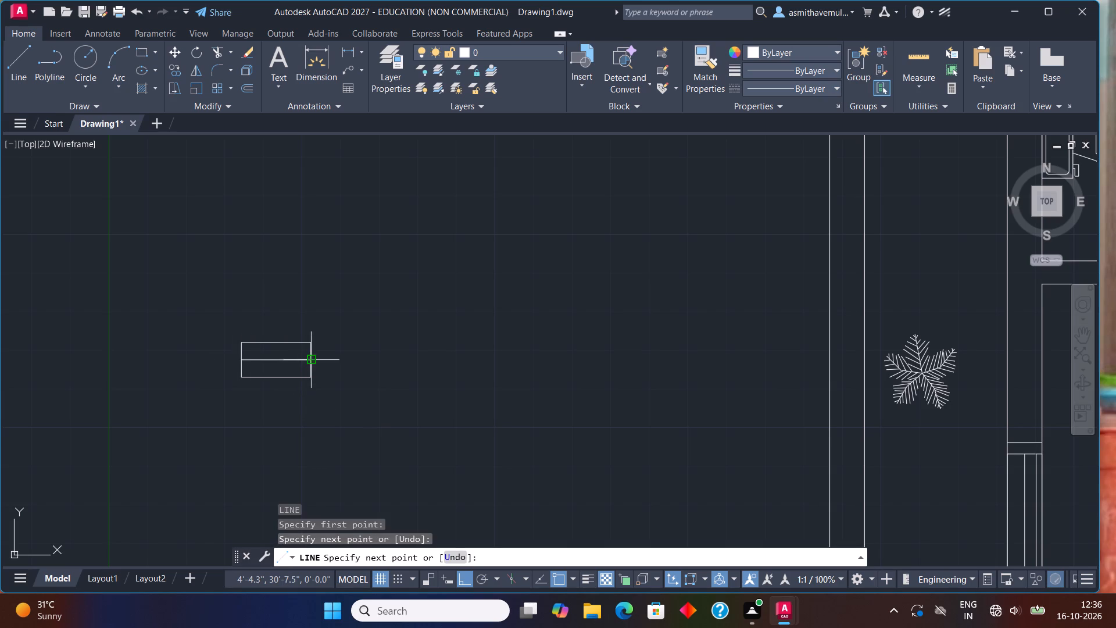
key(Escape)
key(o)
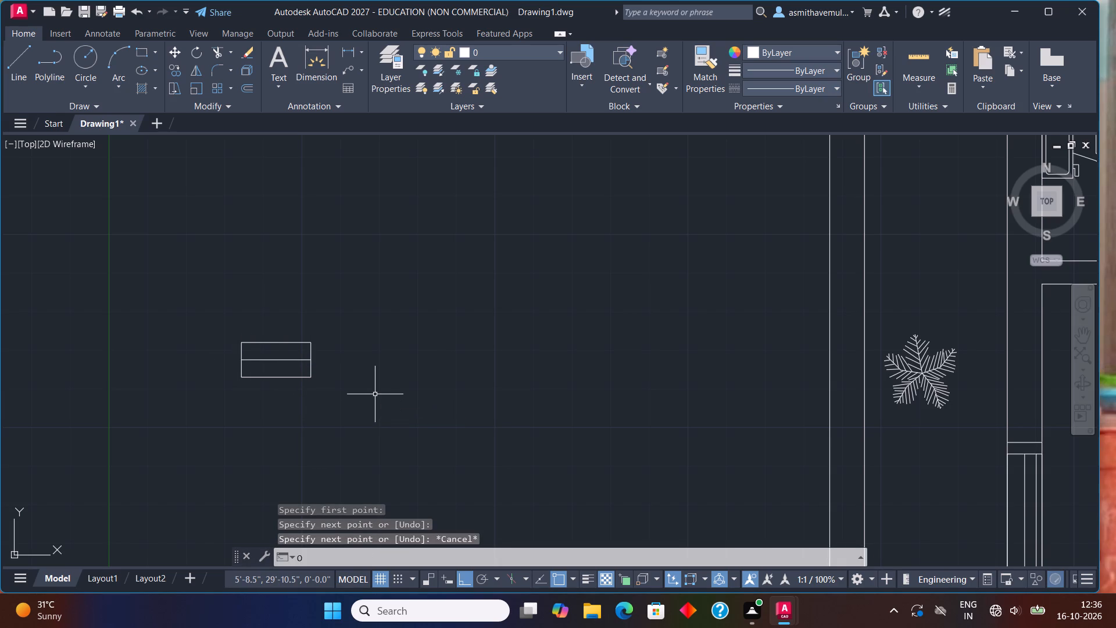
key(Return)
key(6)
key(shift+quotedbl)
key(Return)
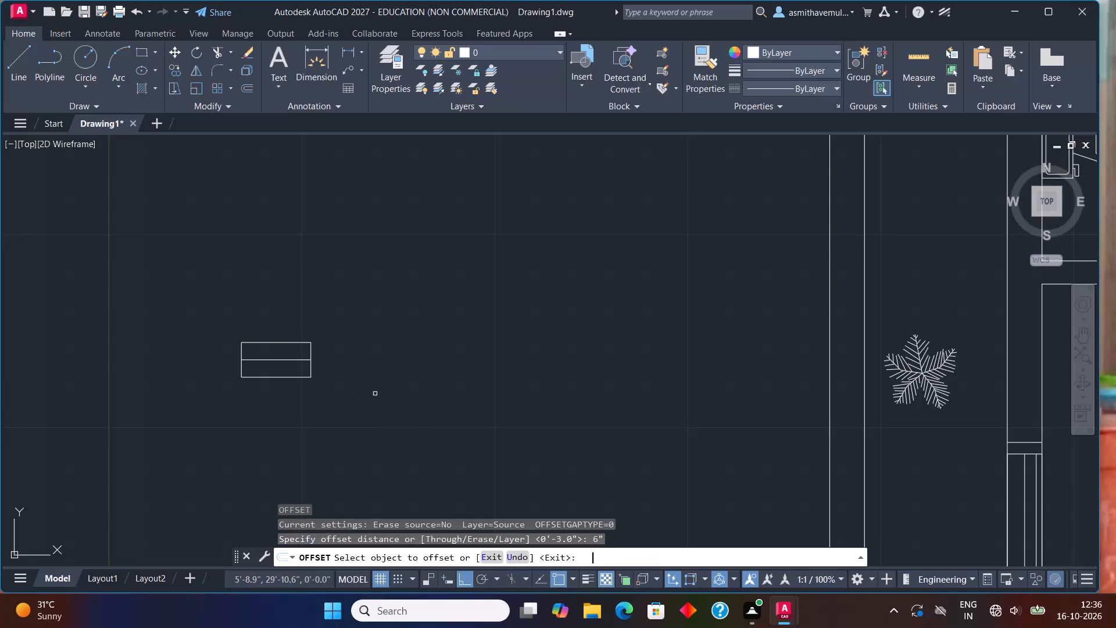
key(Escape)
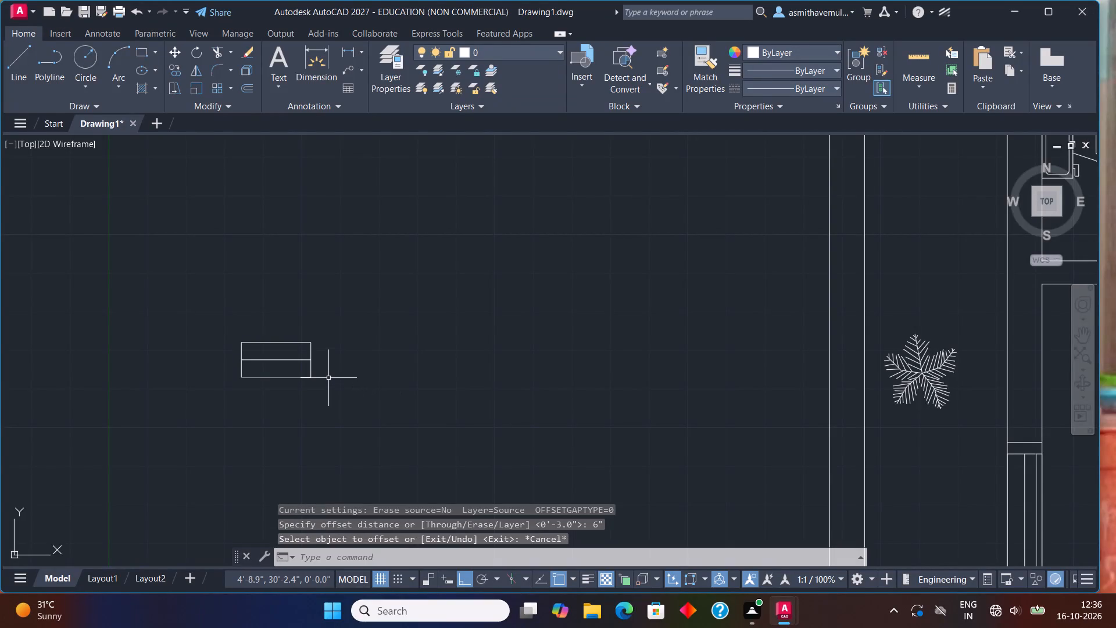
Offset the small rectangle's centre line 3" north and both short sides 3" outward to complete the small window symbol.
key(o)
key(Return)
key(3)
key(shift+quotedbl)
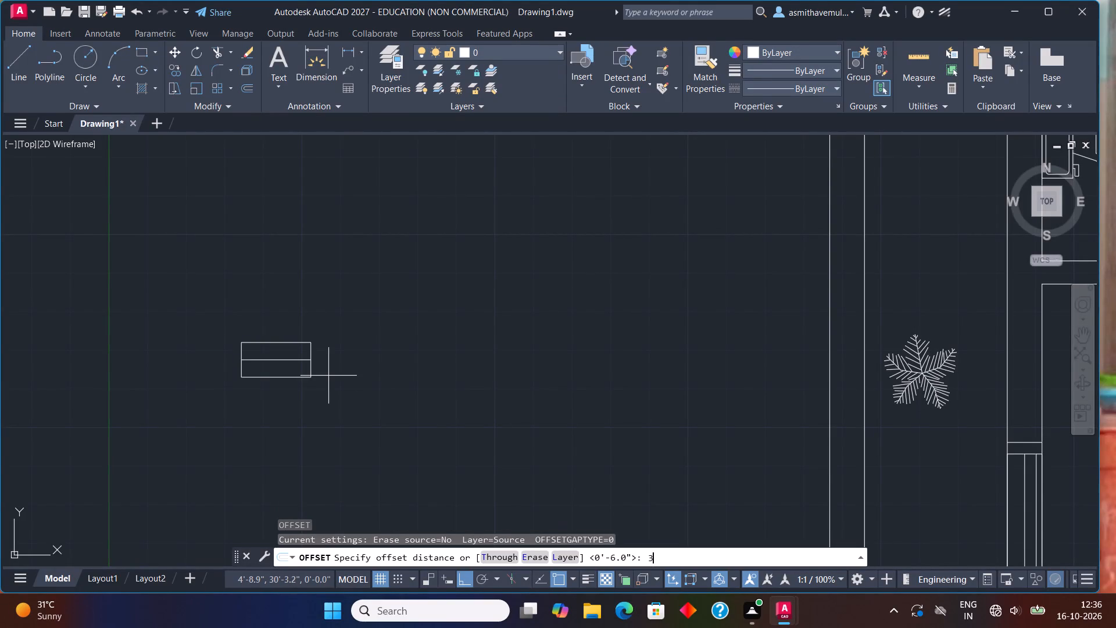
key(Return)
click(306, 361)
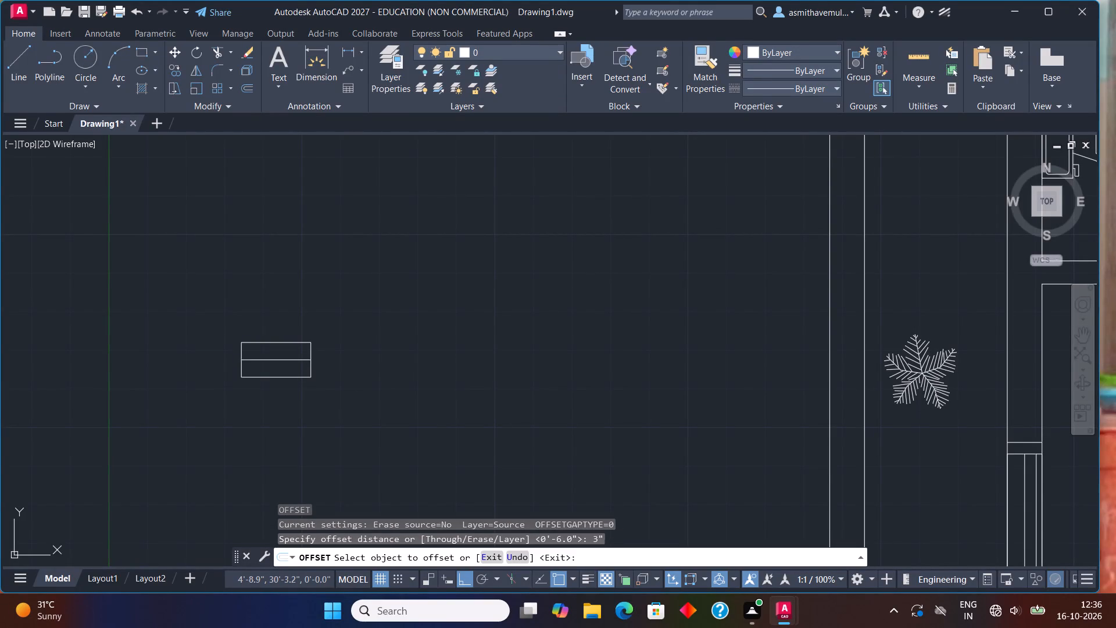
click(306, 351)
click(309, 355)
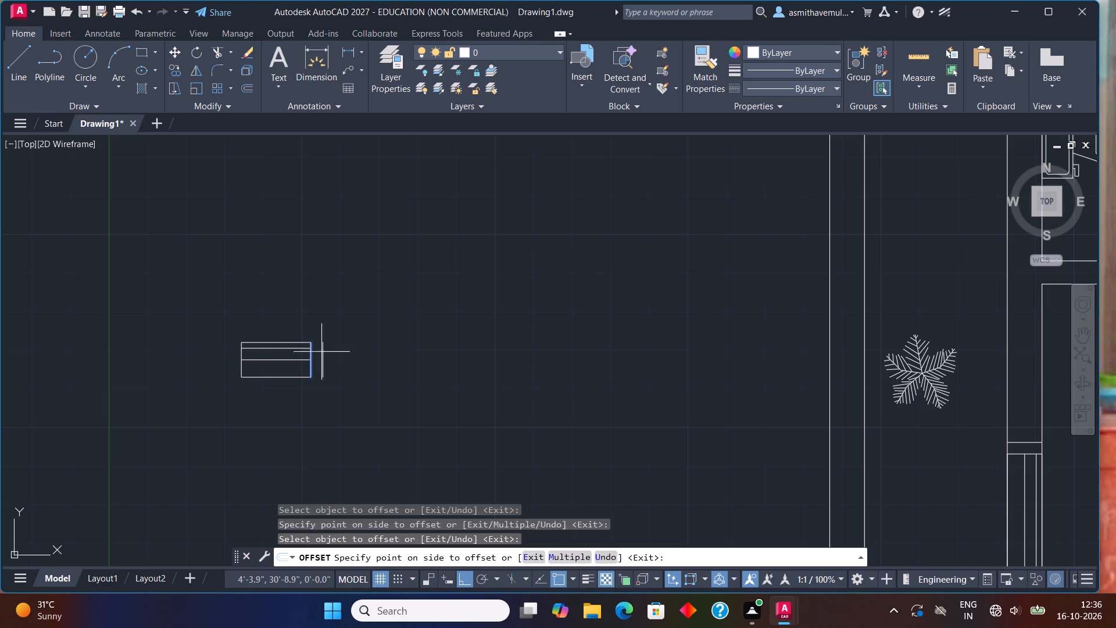
click(324, 352)
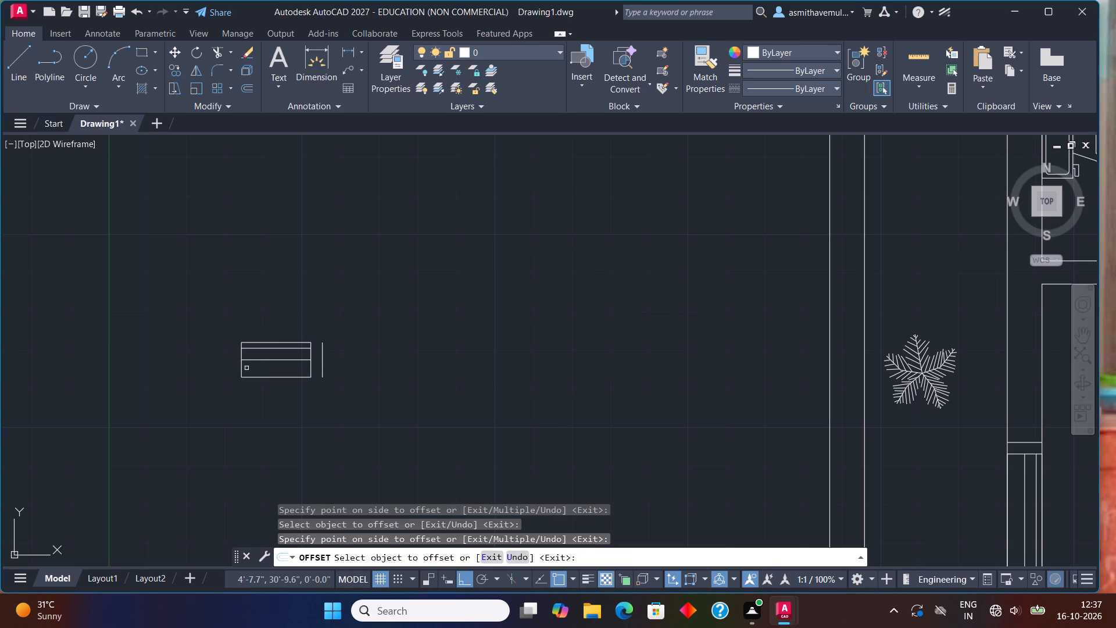
click(239, 372)
click(221, 372)
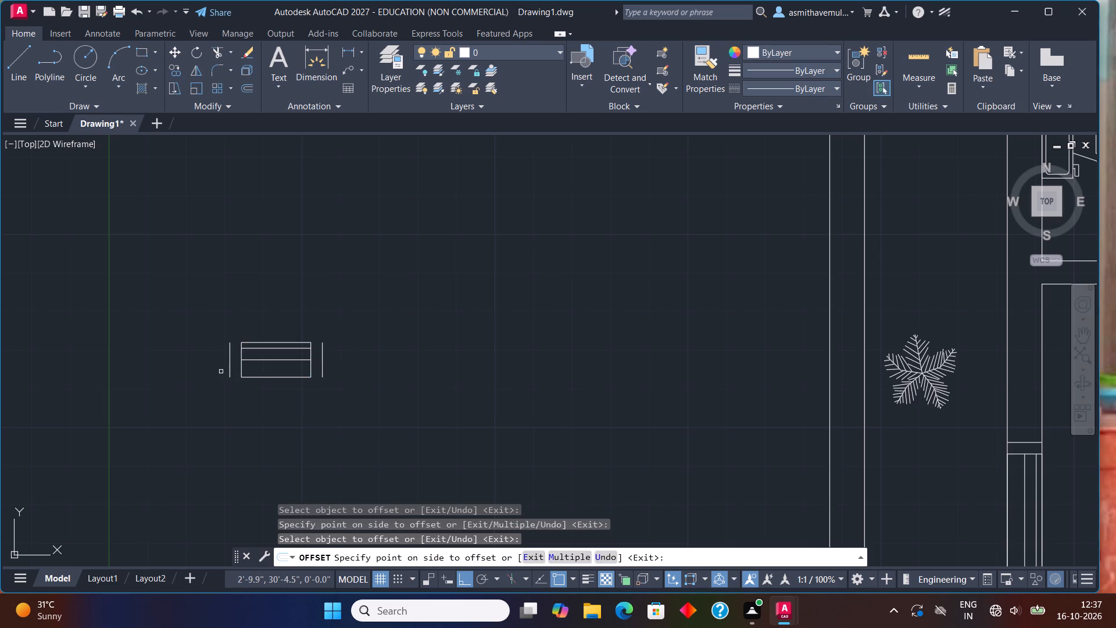
key(Escape)
Rotate the whole small window symbol 90° clockwise about the upper end of its west jamb line.
drag(316, 327, 289, 408)
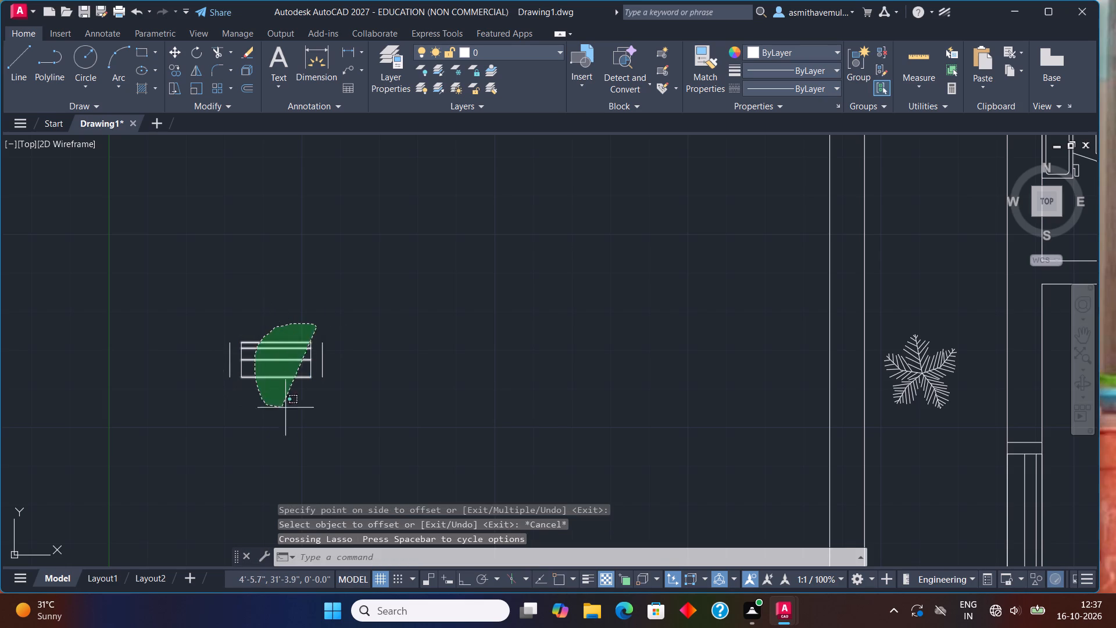
drag(289, 408, 307, 406)
drag(320, 345, 201, 332)
drag(270, 294, 429, 478)
key(r)
key(o)
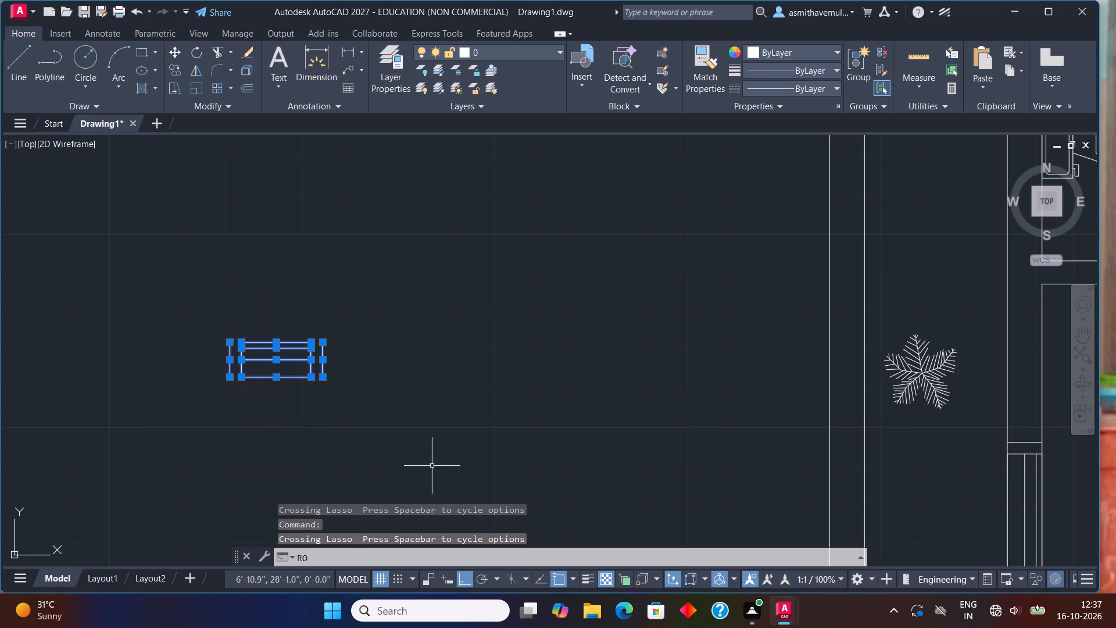
key(Return)
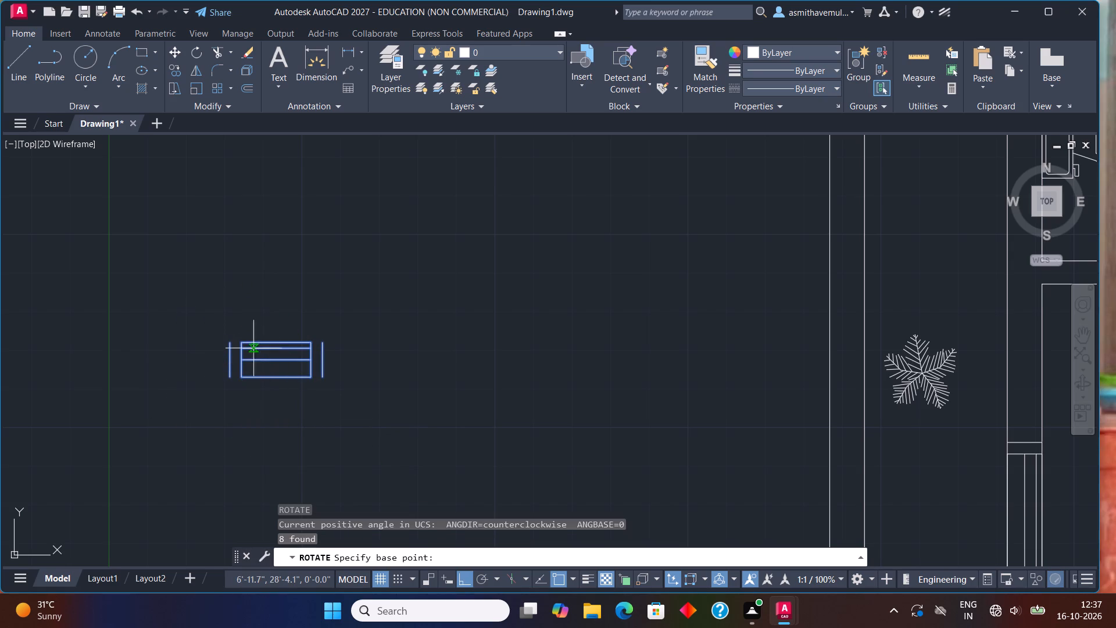
click(228, 344)
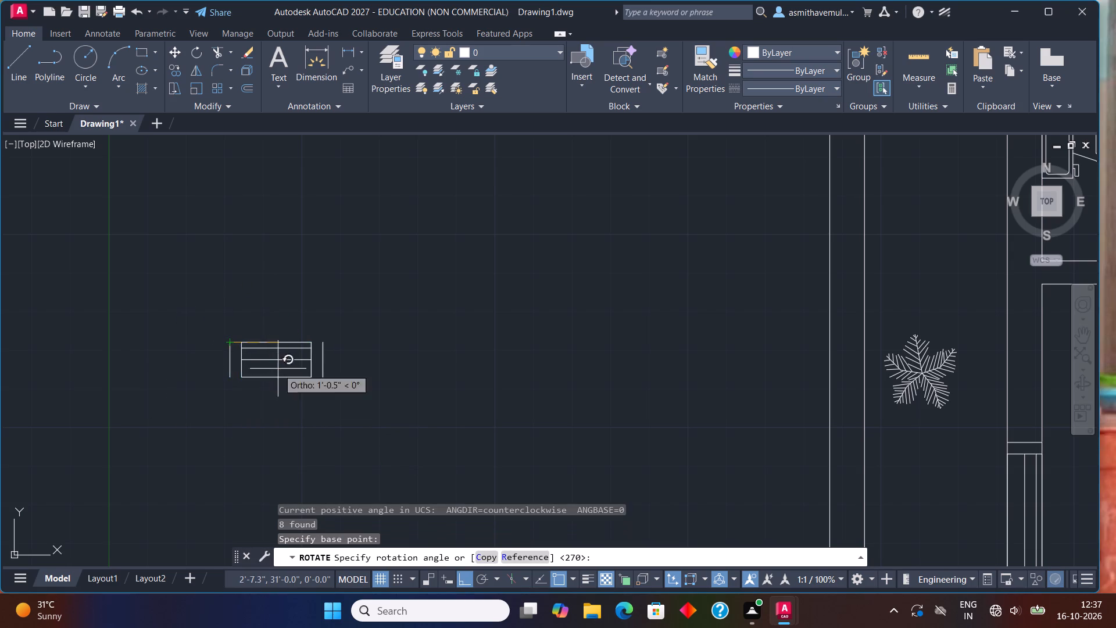
click(280, 427)
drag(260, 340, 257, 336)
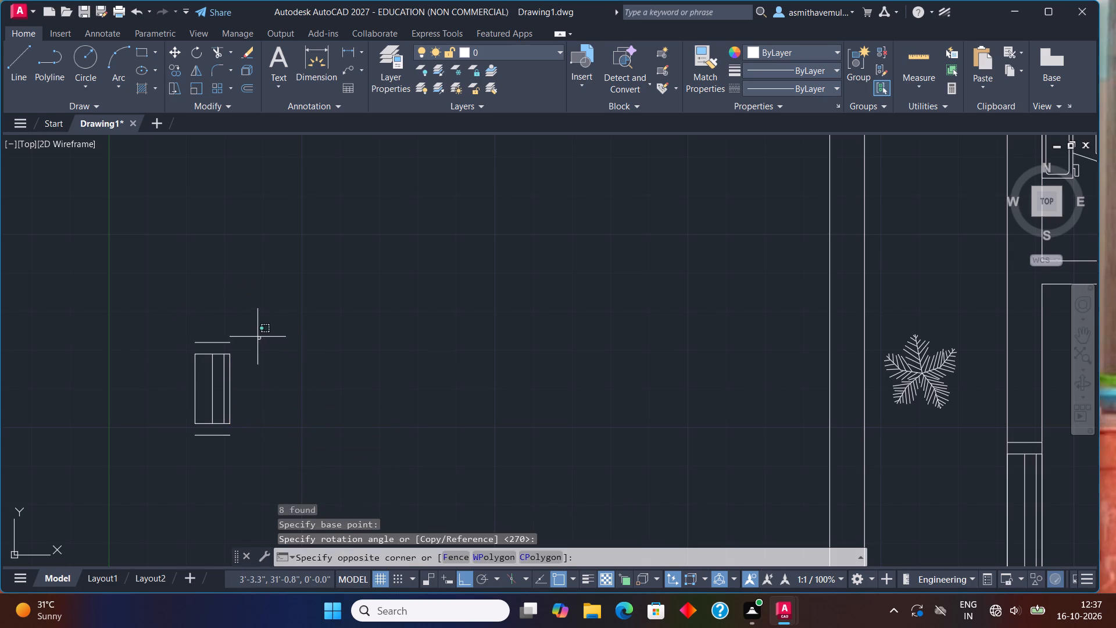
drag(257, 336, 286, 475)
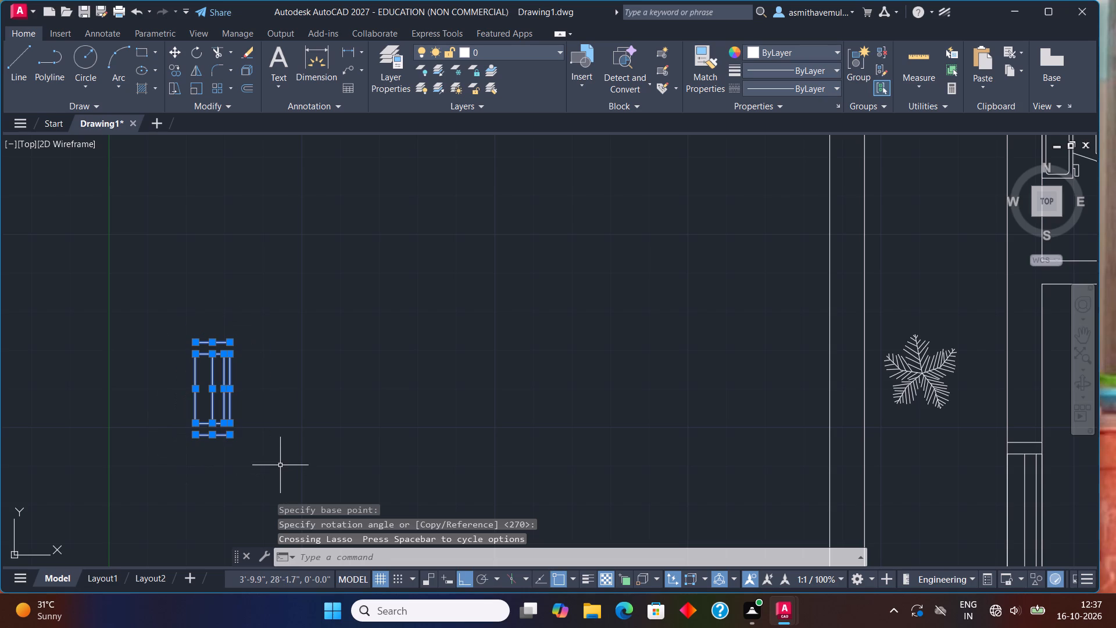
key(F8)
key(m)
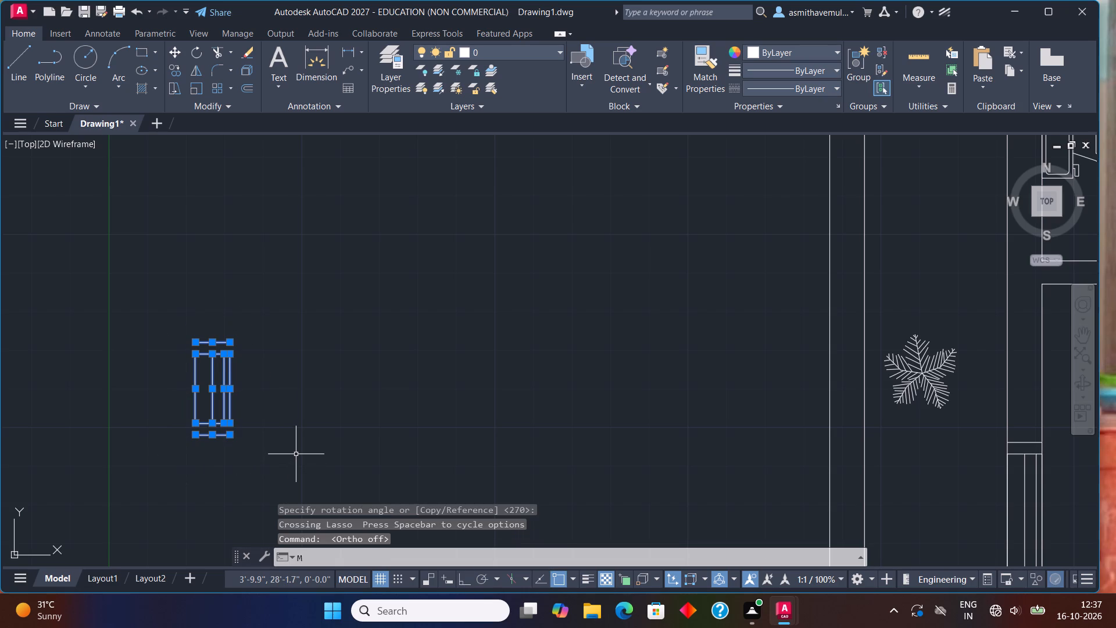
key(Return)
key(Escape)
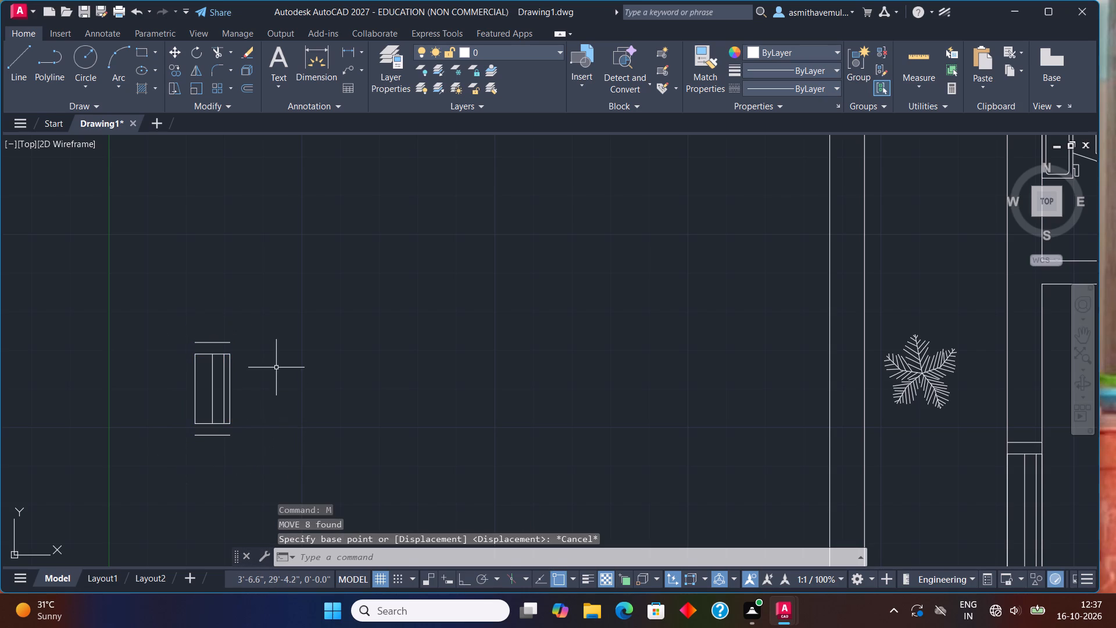
Copy the small window symbol by its northeast corner into the west wall behind the northern bathroom's toilet.
drag(260, 323, 269, 461)
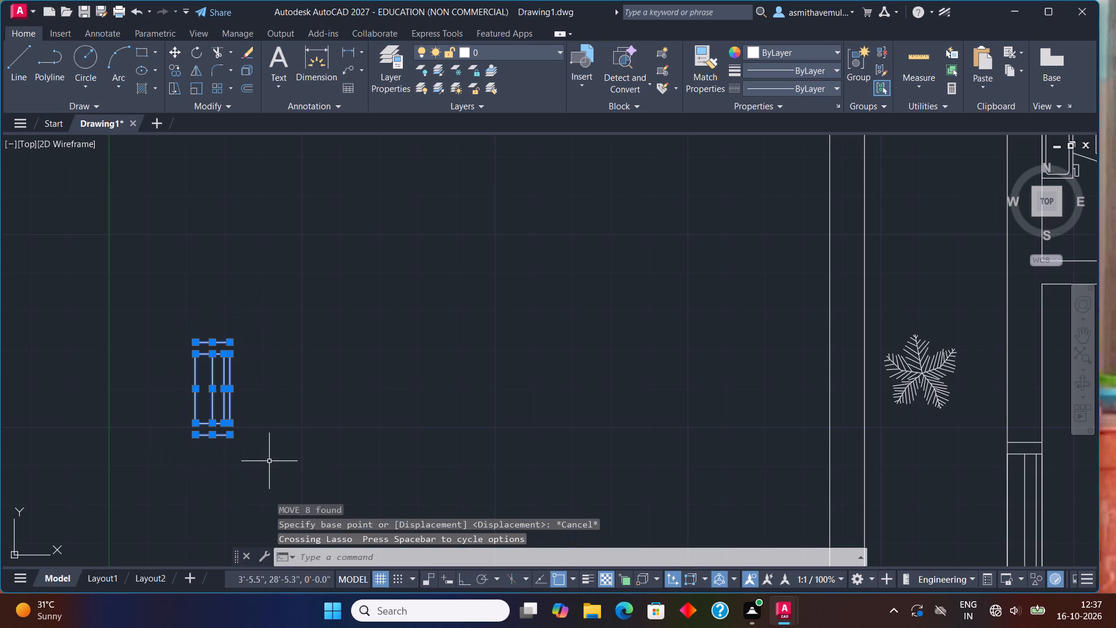
key(c)
key(o)
text(PY)
key(Return)
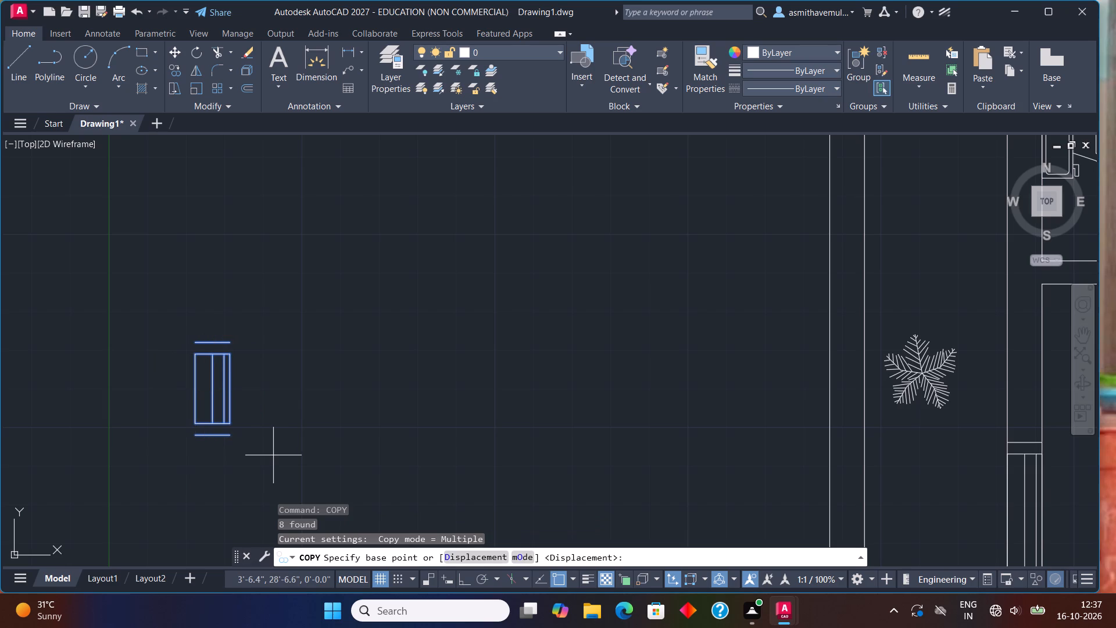
click(228, 338)
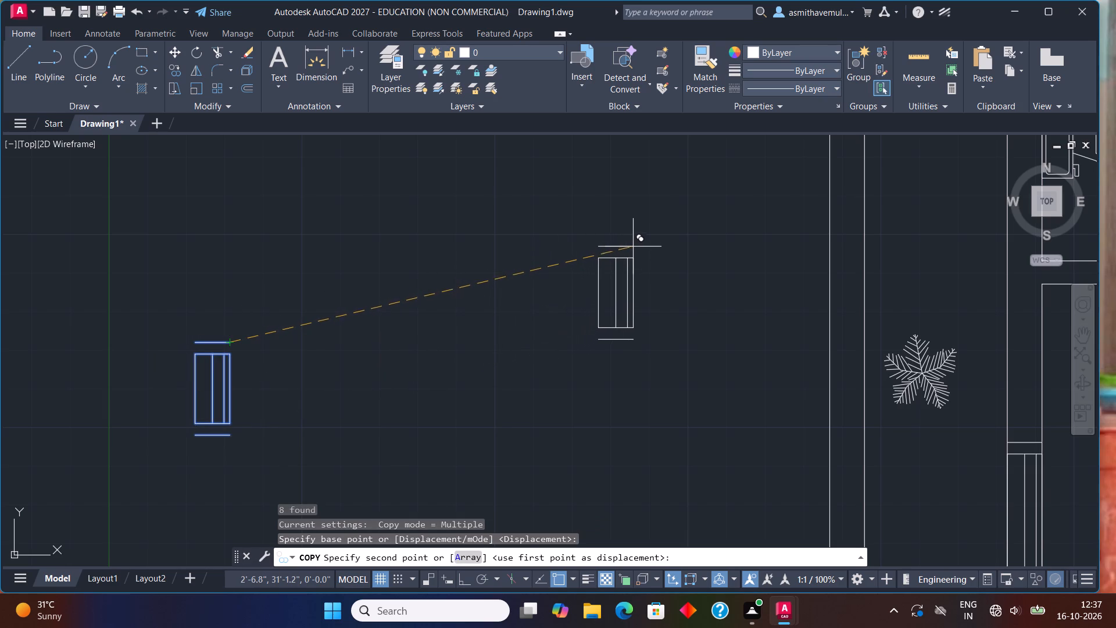
scroll(737, 227, down, 3)
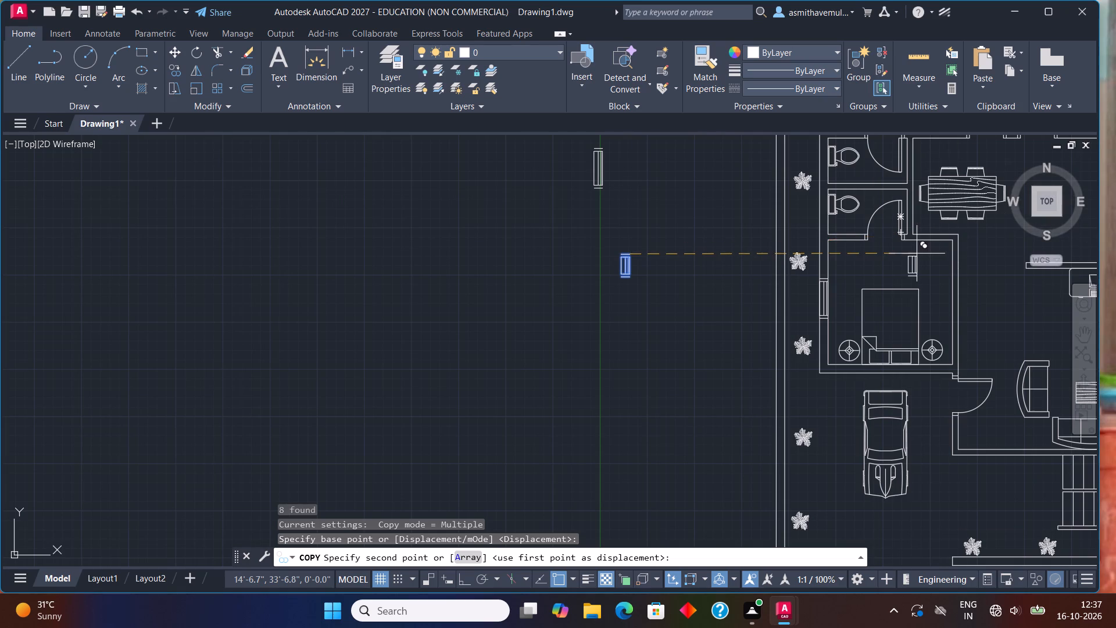
middle_drag(917, 254, 721, 359)
scroll(635, 261, up, 4)
scroll(610, 217, up, 2)
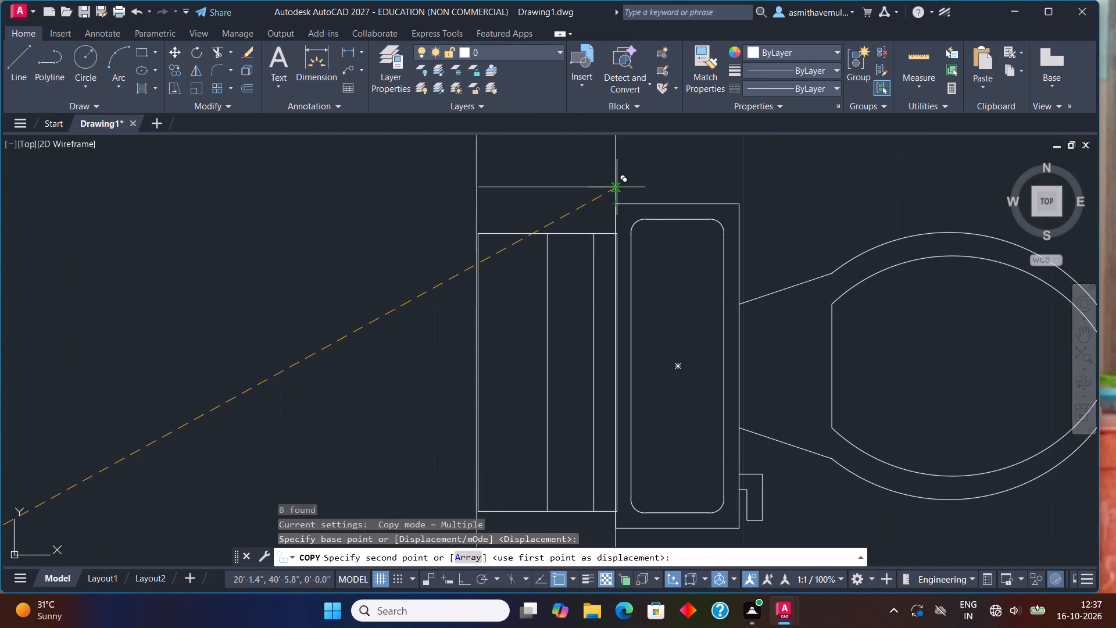
scroll(614, 187, up, 1)
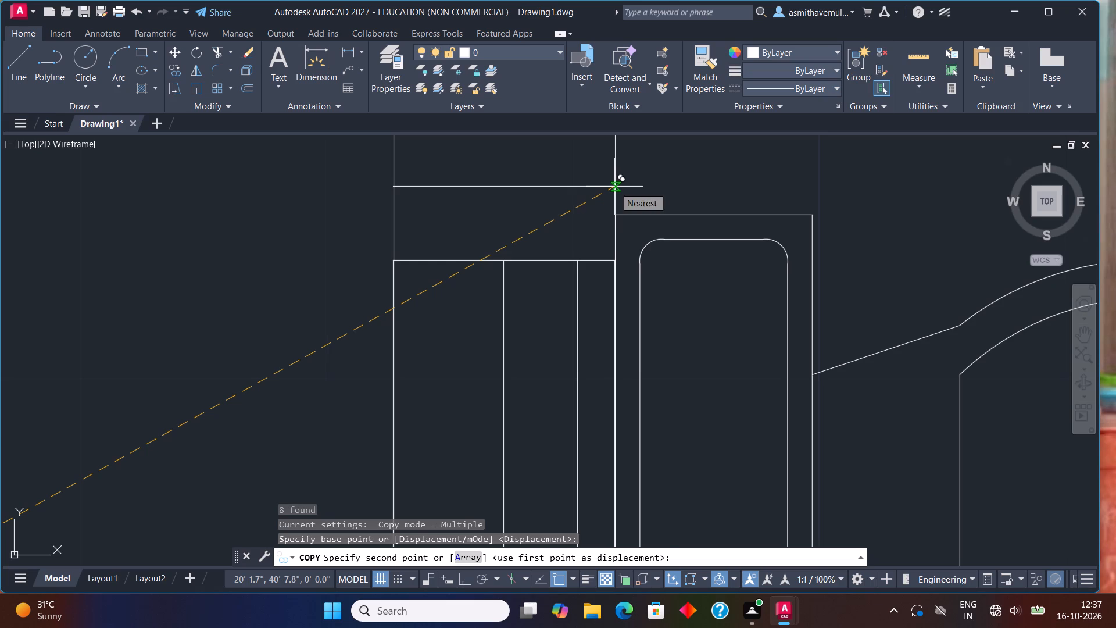
click(614, 187)
Place another copy of the small window symbol in the west wall behind the southern bathroom's toilet.
scroll(669, 223, down, 4)
middle_drag(689, 347, 669, 240)
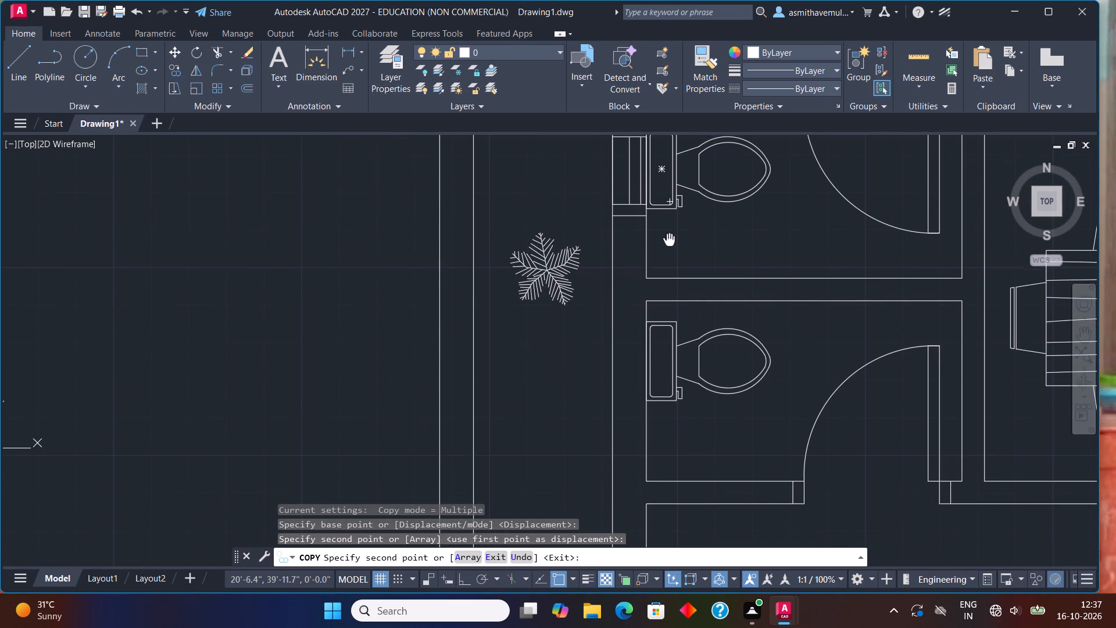
middle_drag(669, 240, 668, 238)
scroll(632, 326, up, 2)
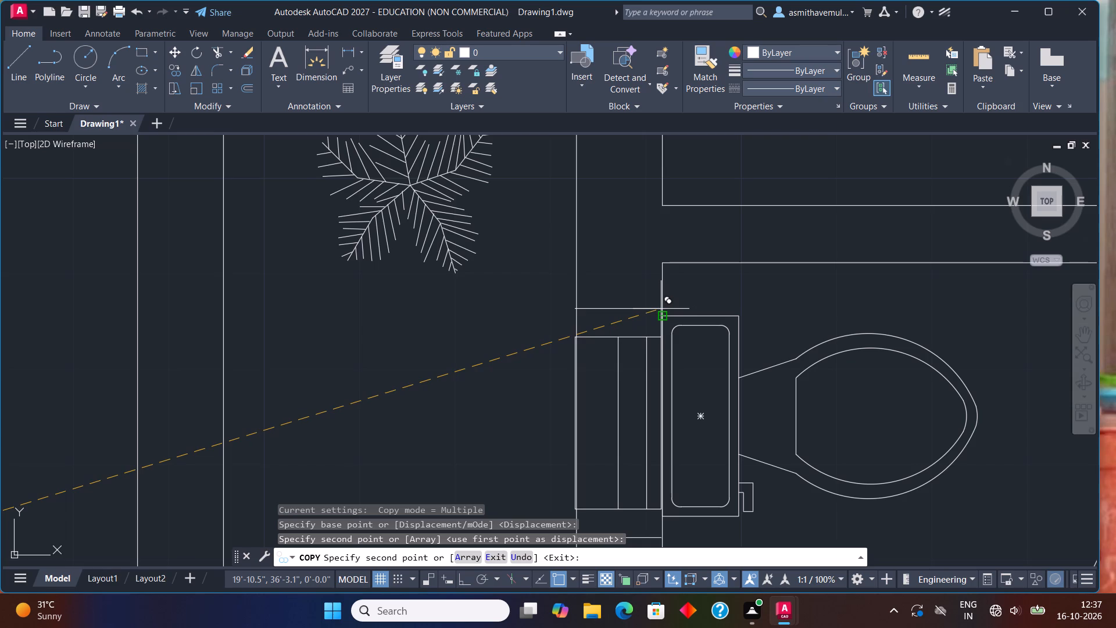
click(661, 309)
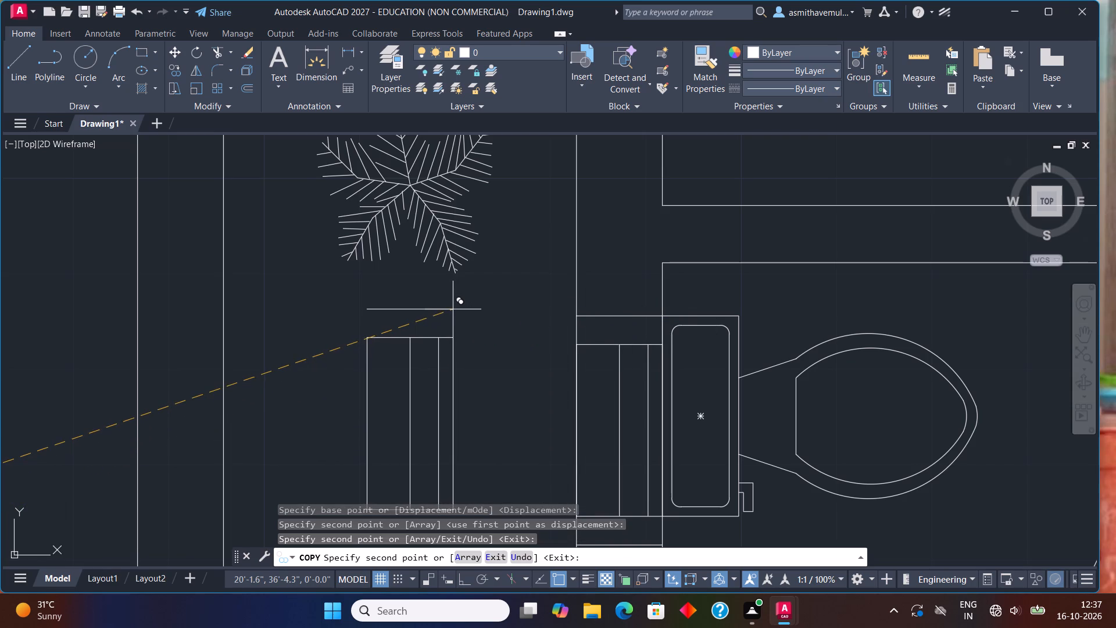
key(Escape)
Rotate the large window symbol west of the plan 90° counterclockwise about its northeast corner.
scroll(453, 309, down, 1)
scroll(528, 308, down, 2)
scroll(660, 338, down, 1)
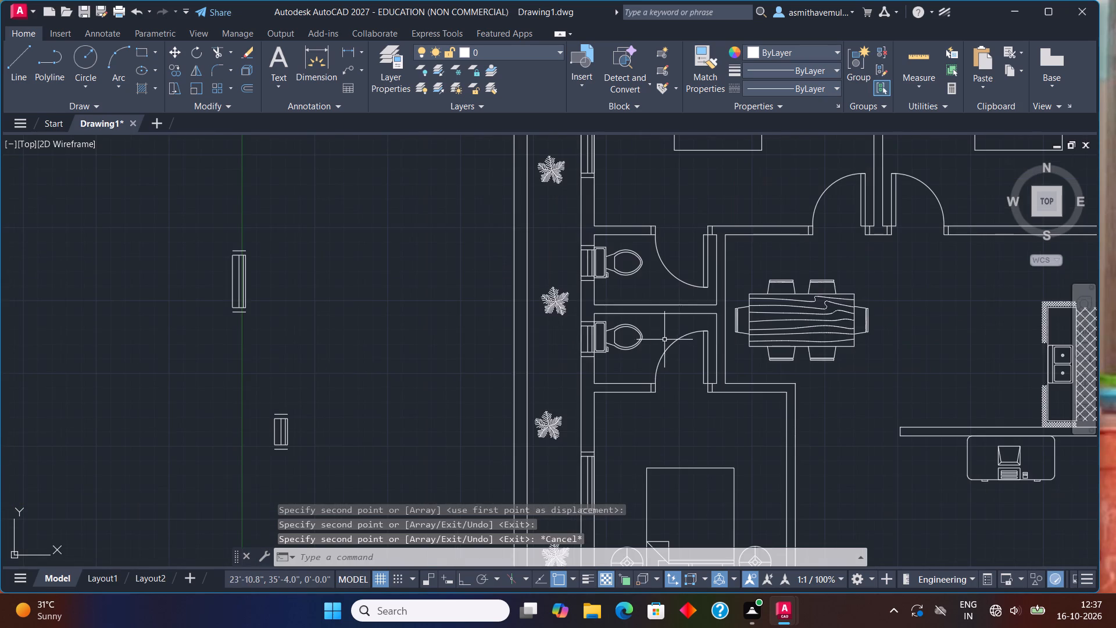
scroll(669, 347, down, 1)
middle_drag(686, 376, 586, 312)
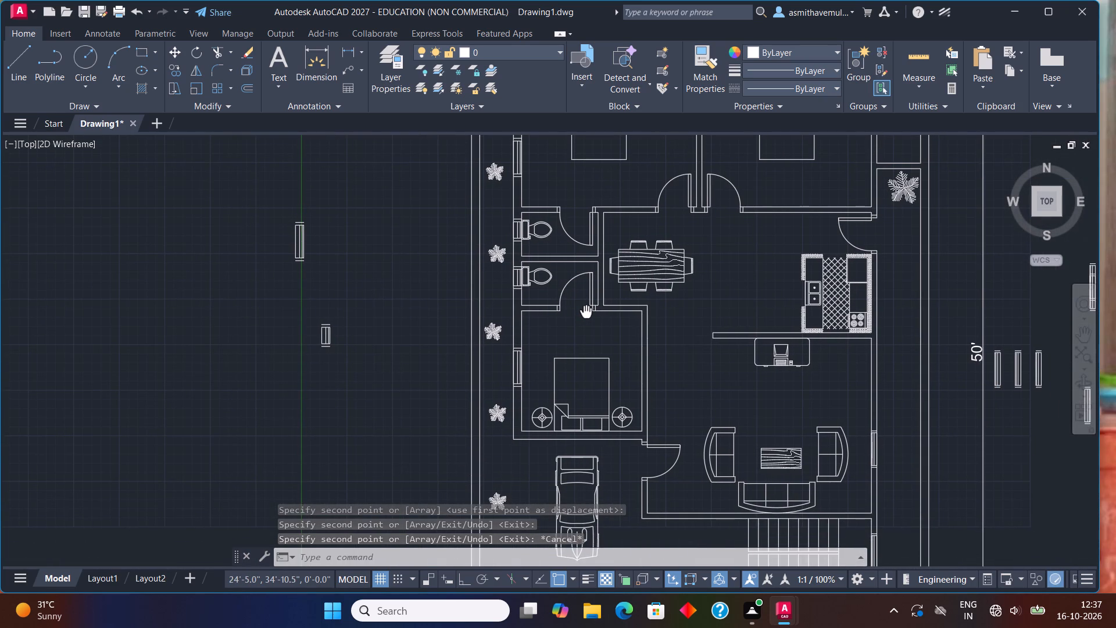
drag(274, 202, 274, 200)
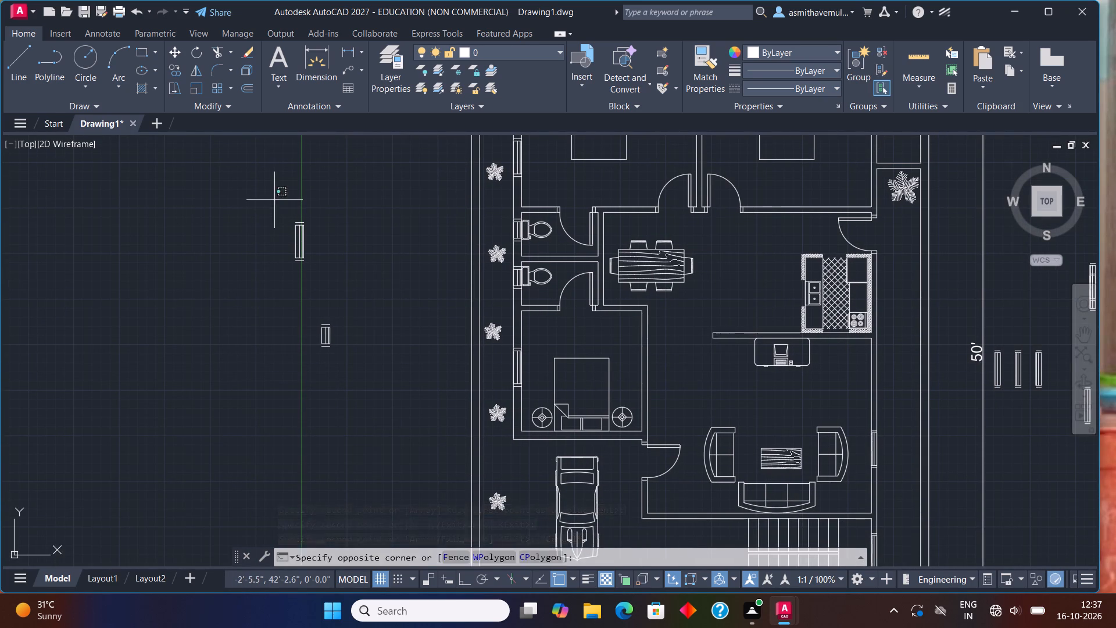
drag(274, 200, 341, 199)
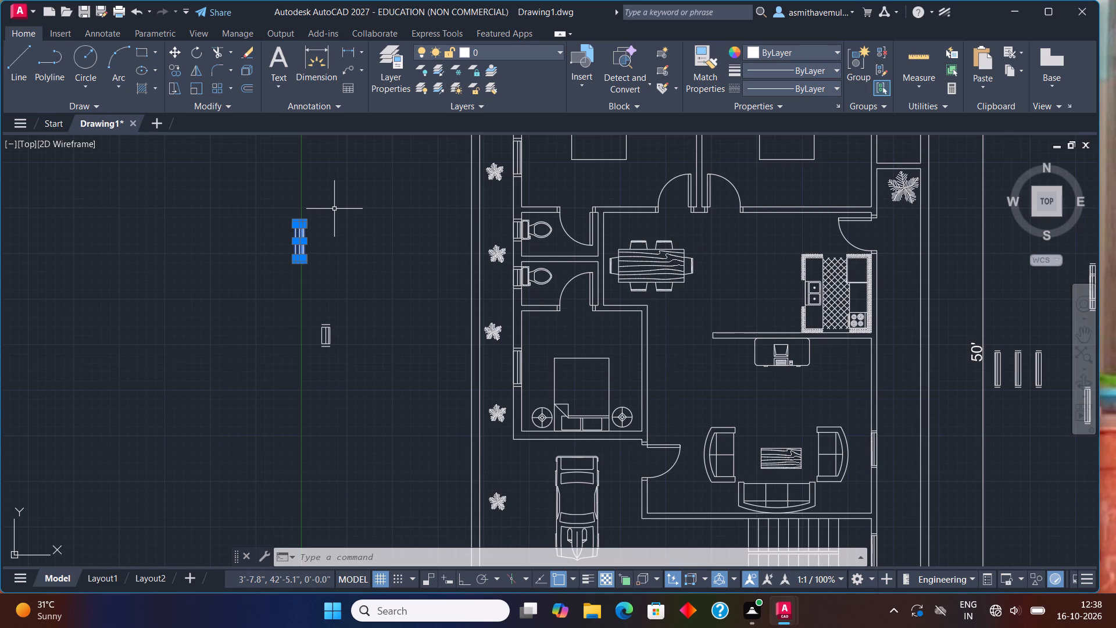
key(r)
key(o)
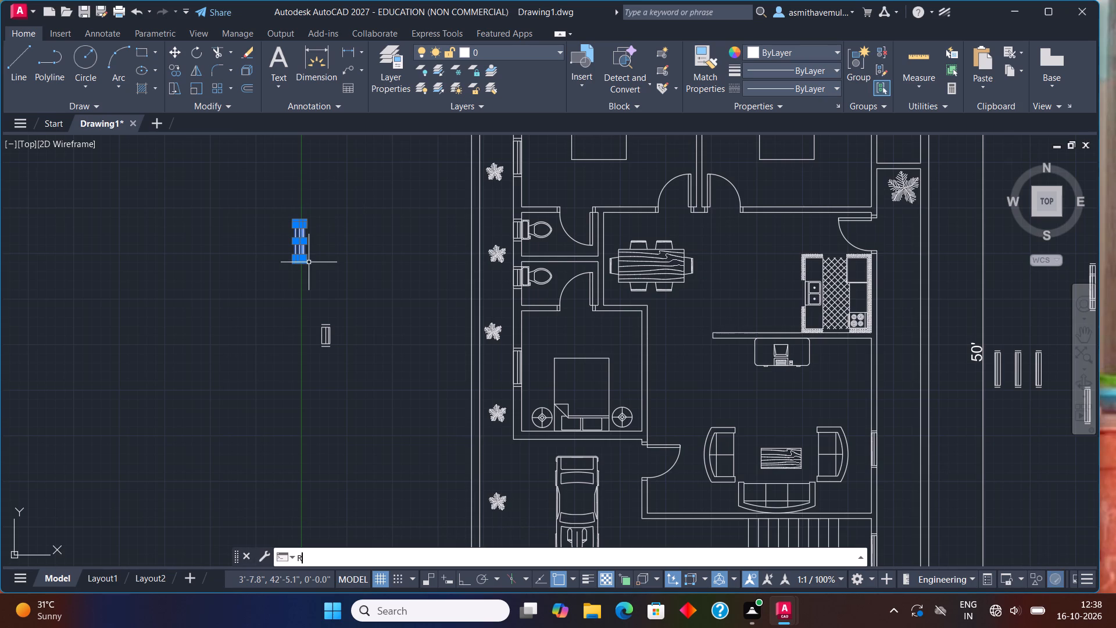
key(Return)
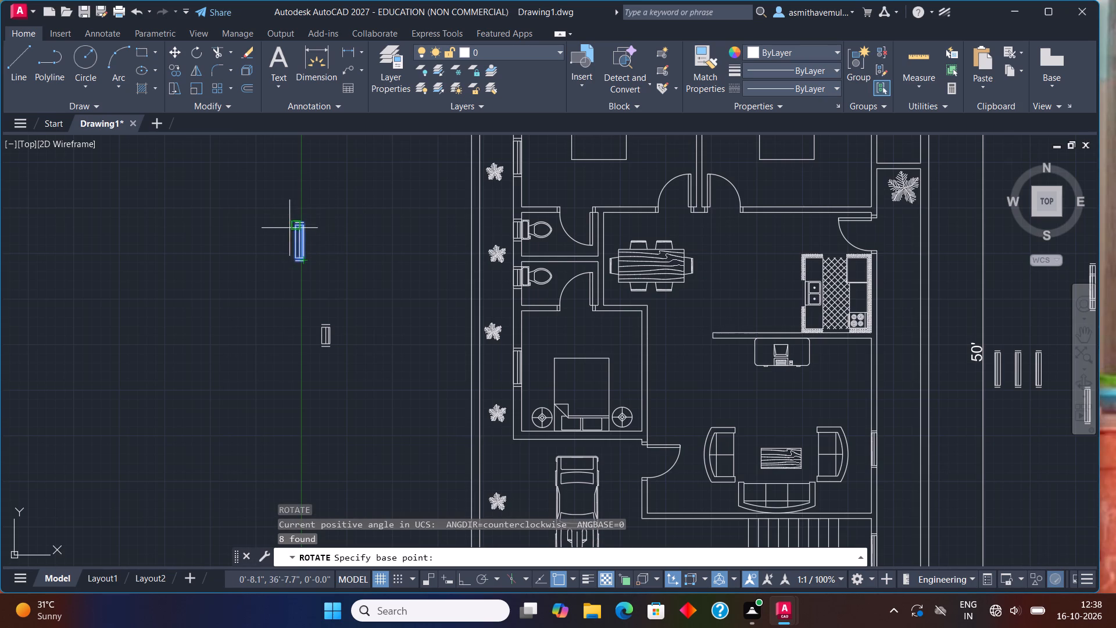
click(306, 222)
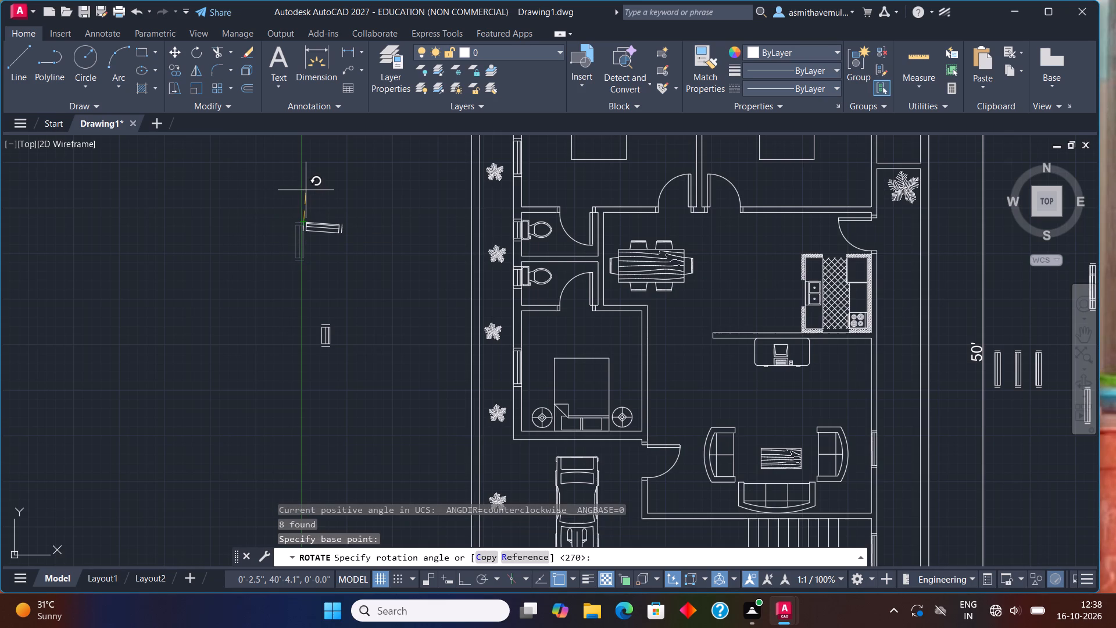
key(F8)
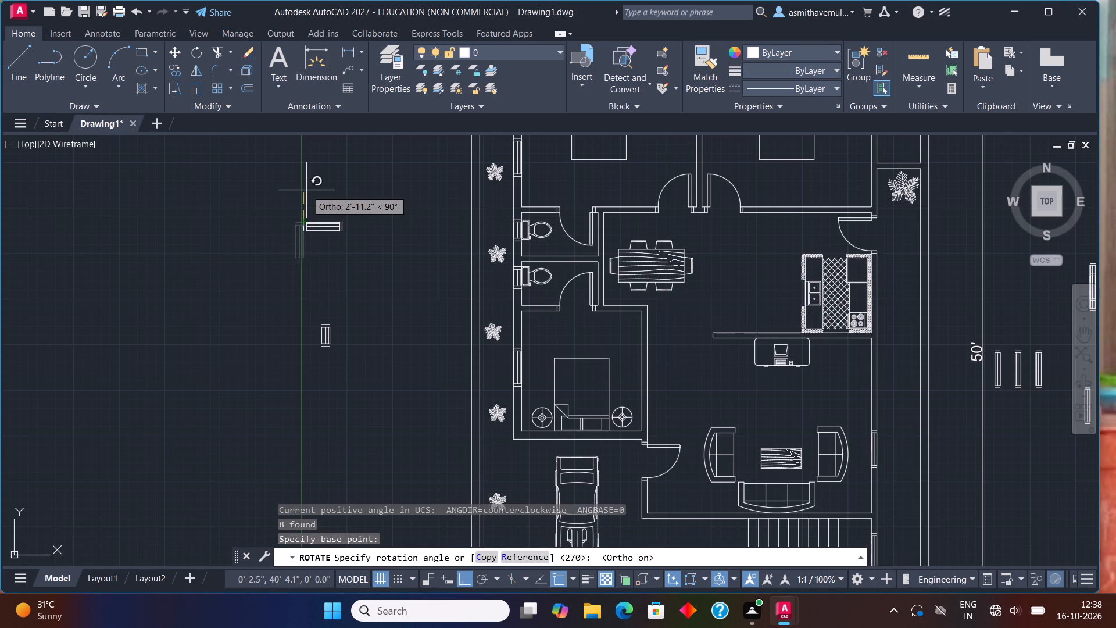
click(306, 190)
Move the rotated window symbol by its northeast corner into the southwest bedroom's south wall, behind the bed.
drag(394, 218, 289, 317)
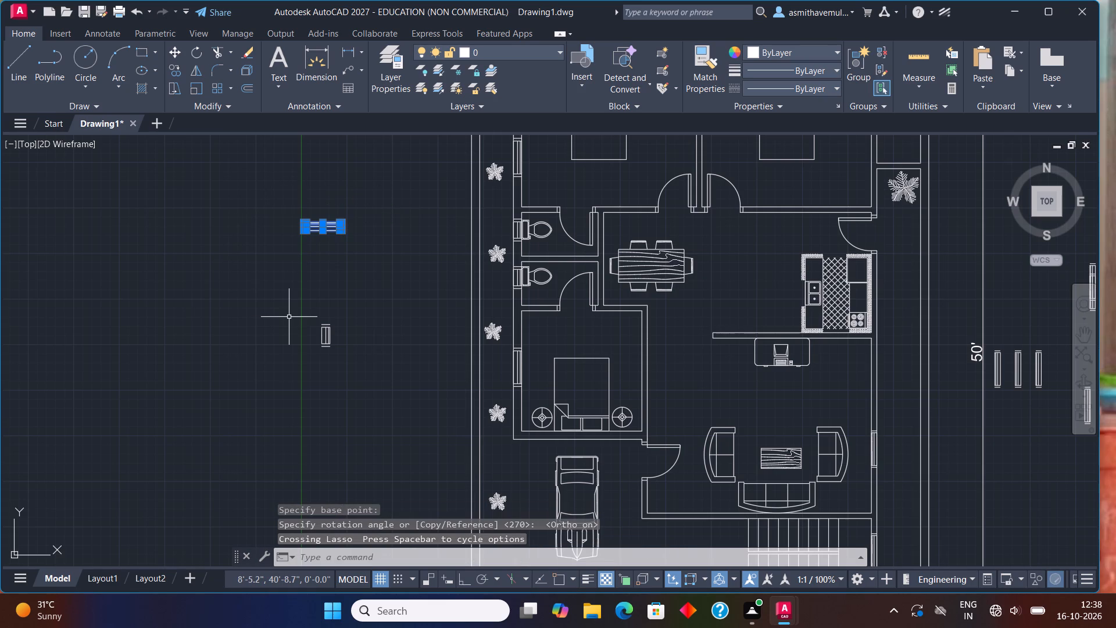
key(m)
key(Return)
key(F8)
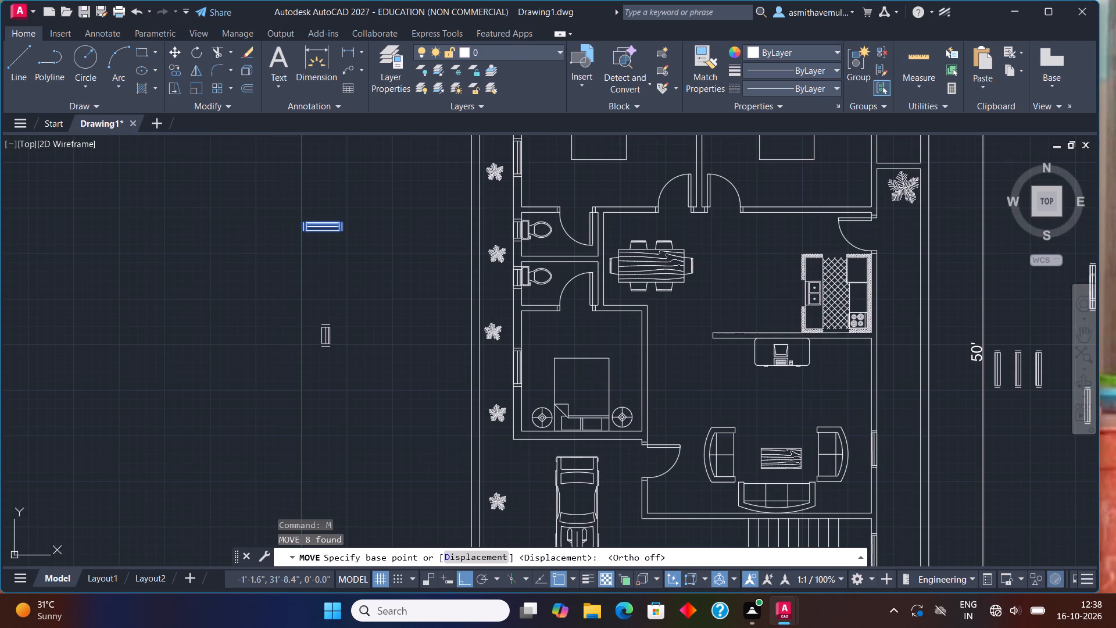
click(344, 222)
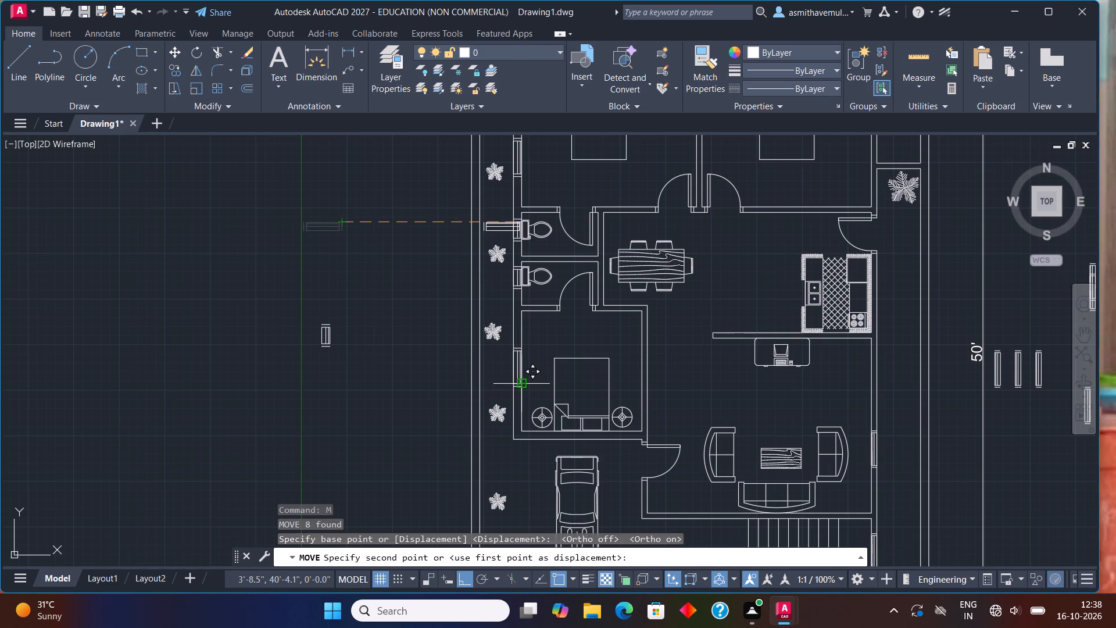
key(F8)
scroll(595, 458, up, 4)
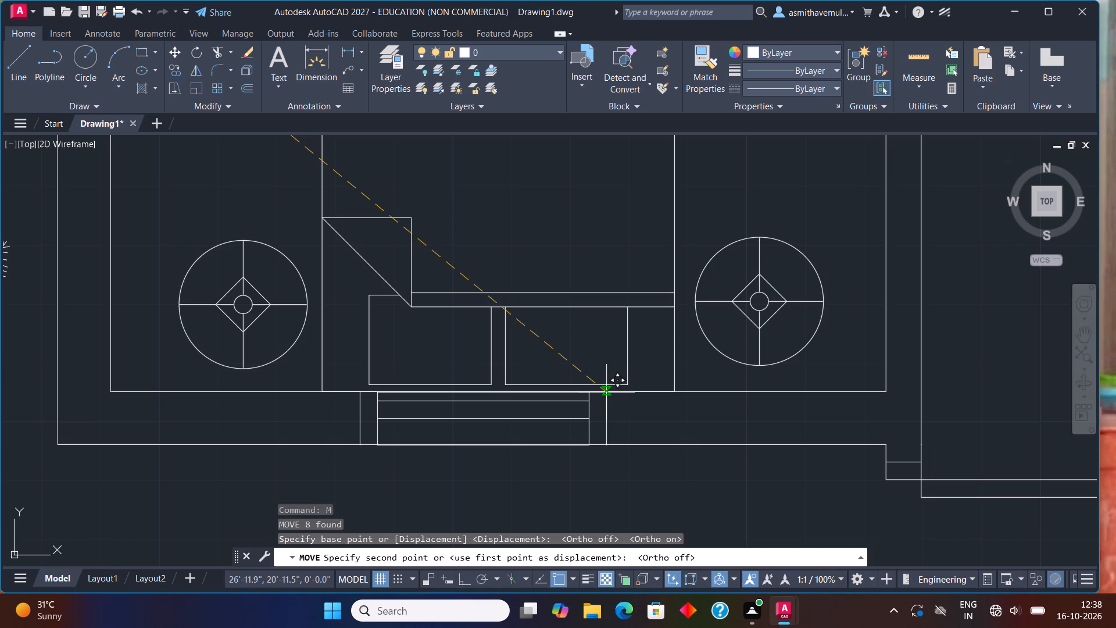
click(606, 392)
Erase the leftover small window symbol west of the plan.
scroll(563, 459, down, 4)
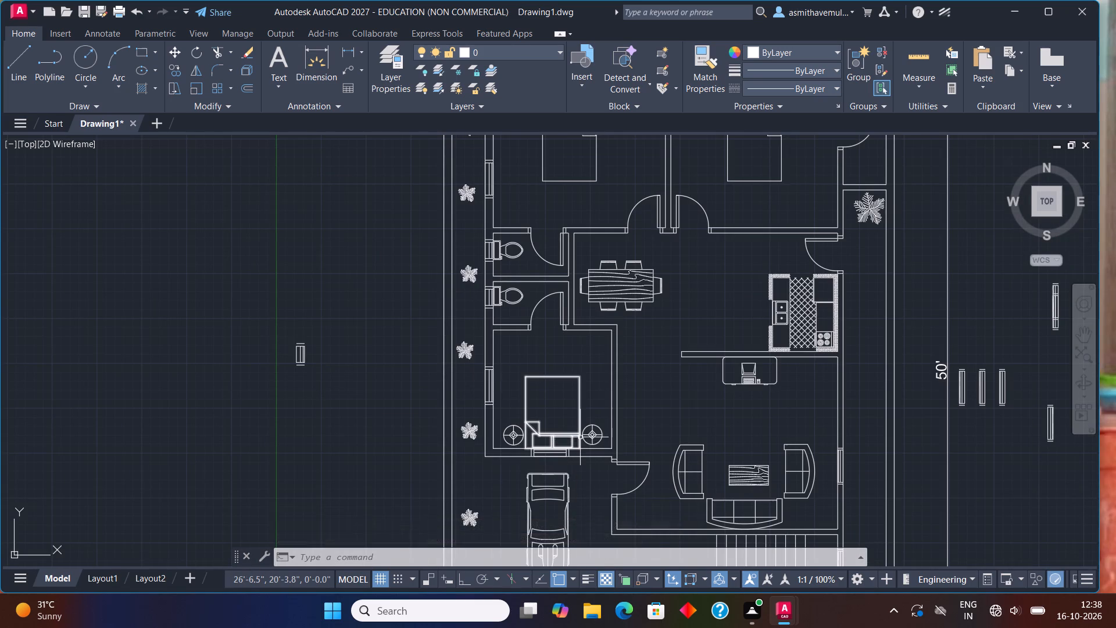
scroll(588, 430, down, 1)
middle_drag(688, 379, 445, 294)
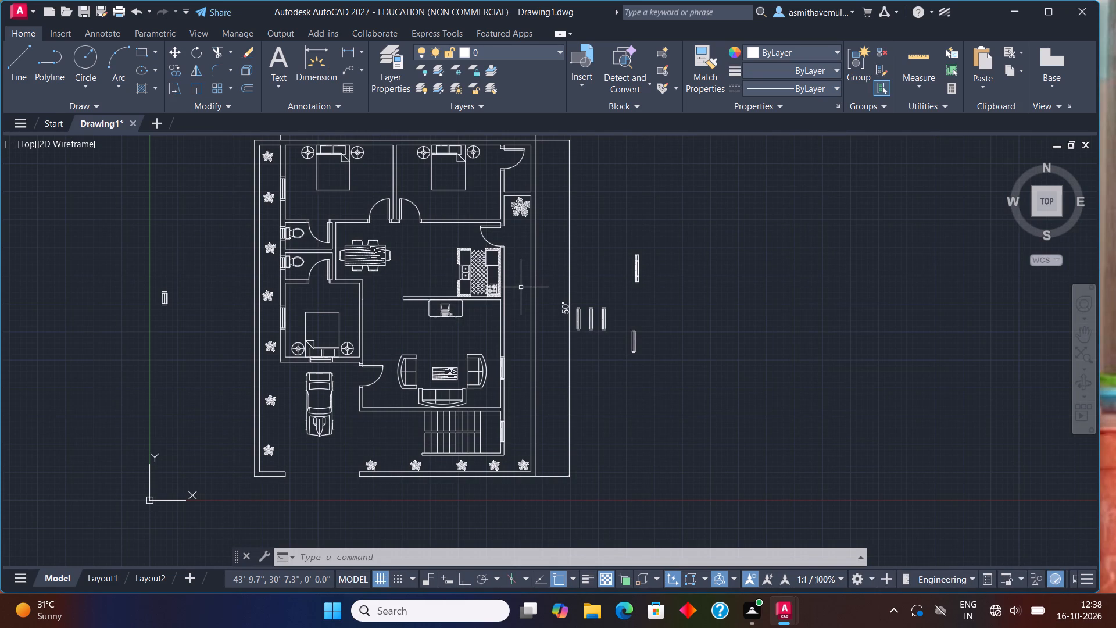
scroll(602, 297, down, 1)
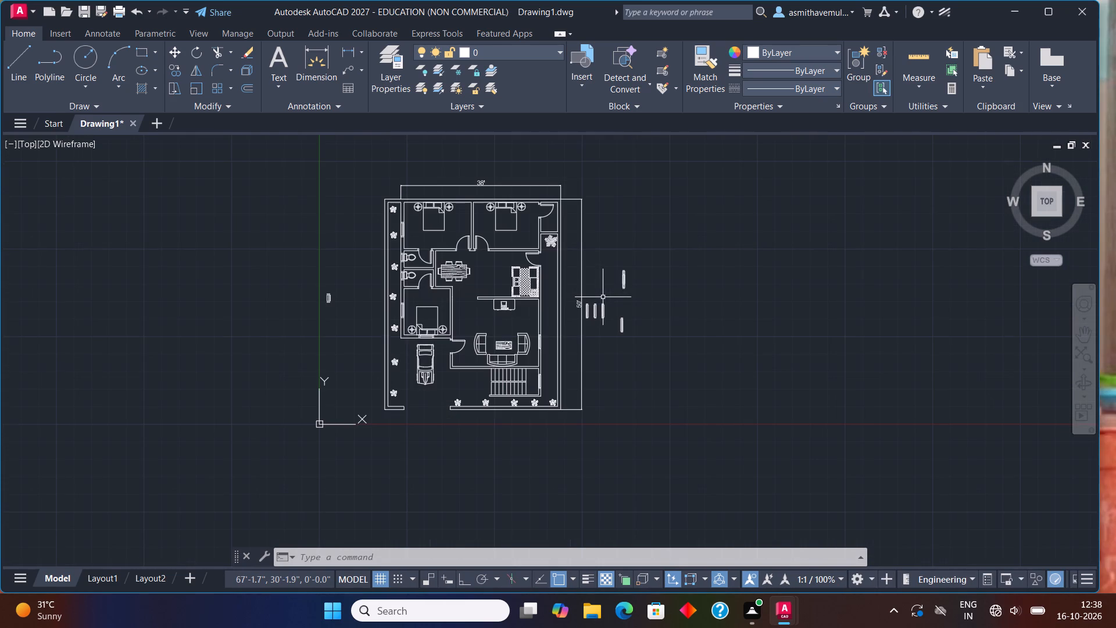
scroll(405, 292, up, 1)
scroll(325, 292, up, 2)
scroll(373, 271, down, 1)
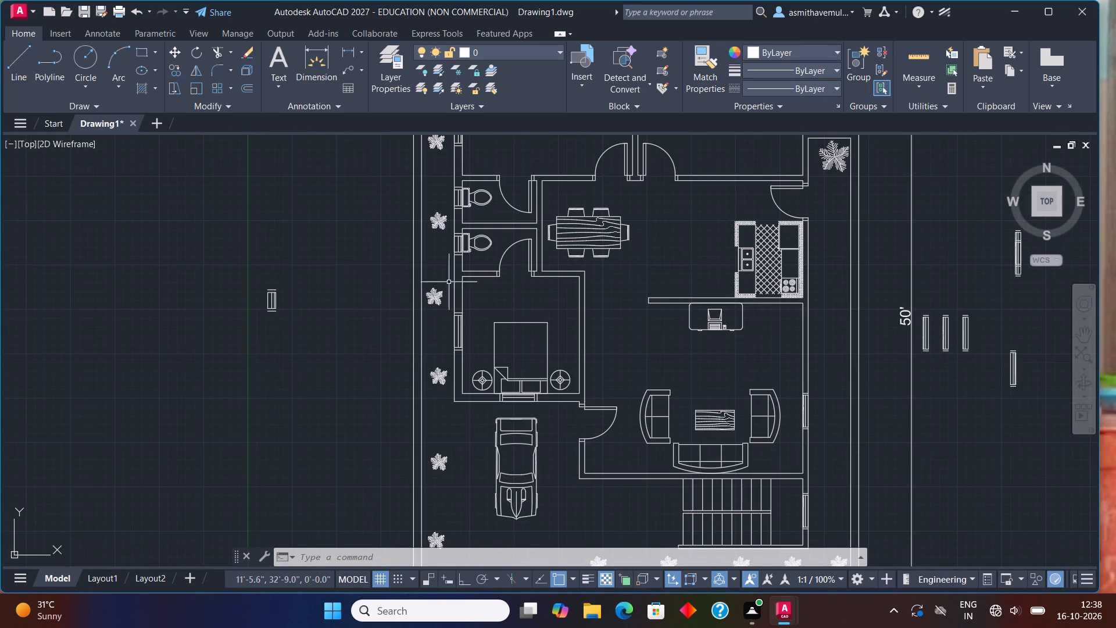
drag(224, 251, 332, 301)
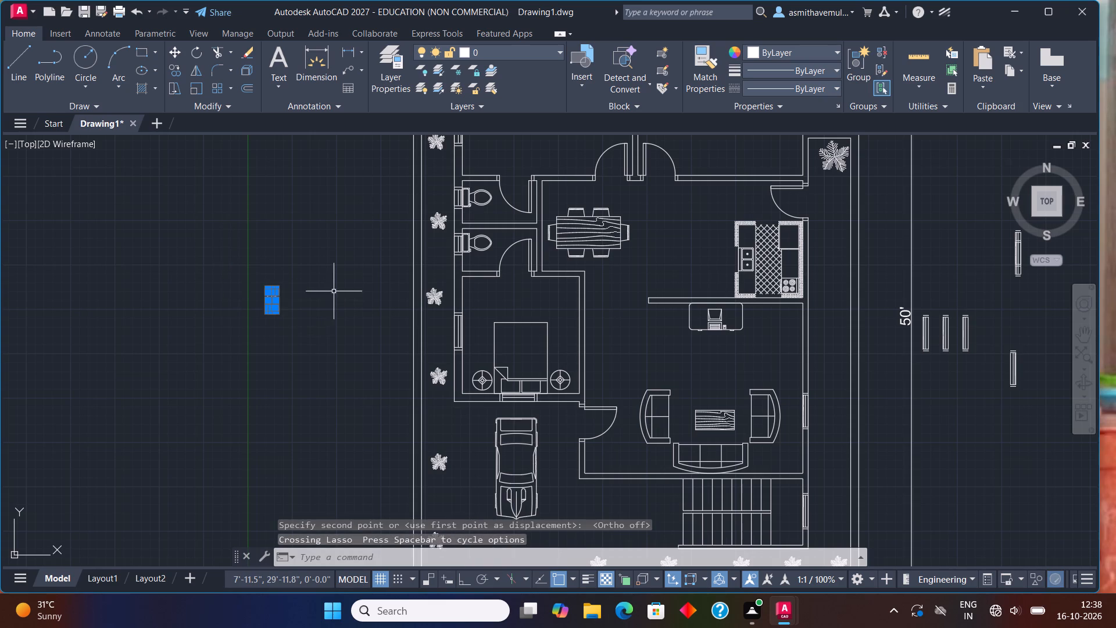
key(Delete)
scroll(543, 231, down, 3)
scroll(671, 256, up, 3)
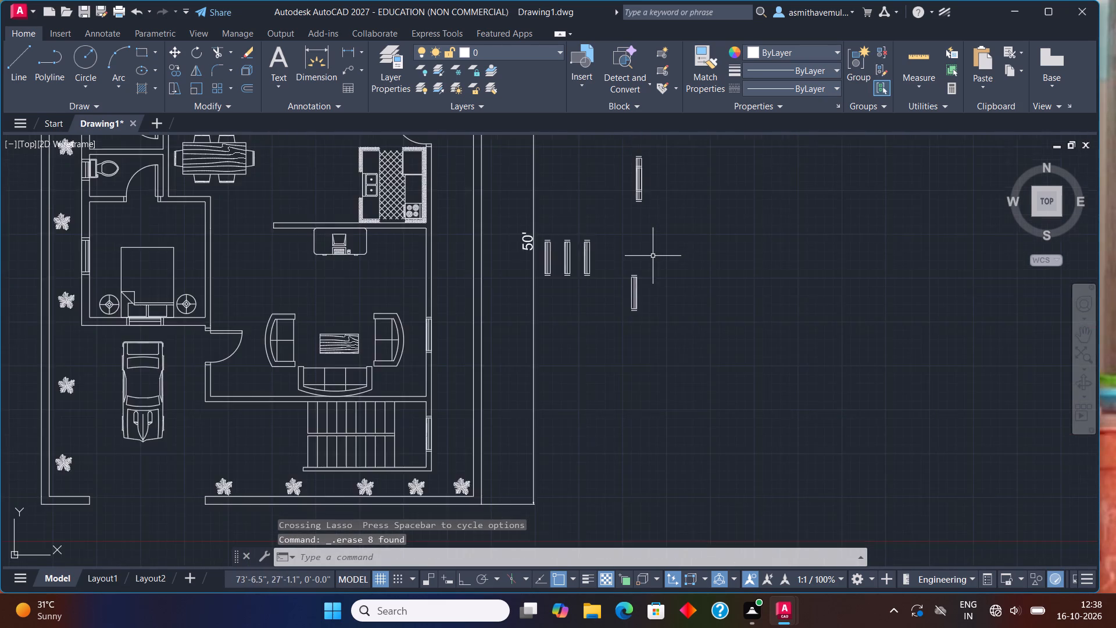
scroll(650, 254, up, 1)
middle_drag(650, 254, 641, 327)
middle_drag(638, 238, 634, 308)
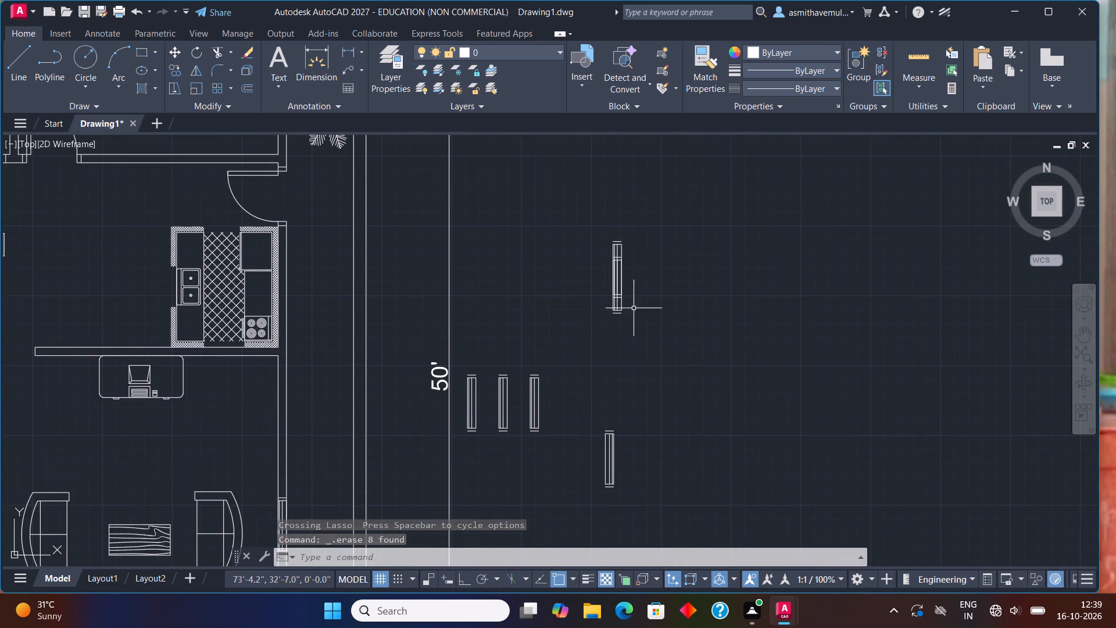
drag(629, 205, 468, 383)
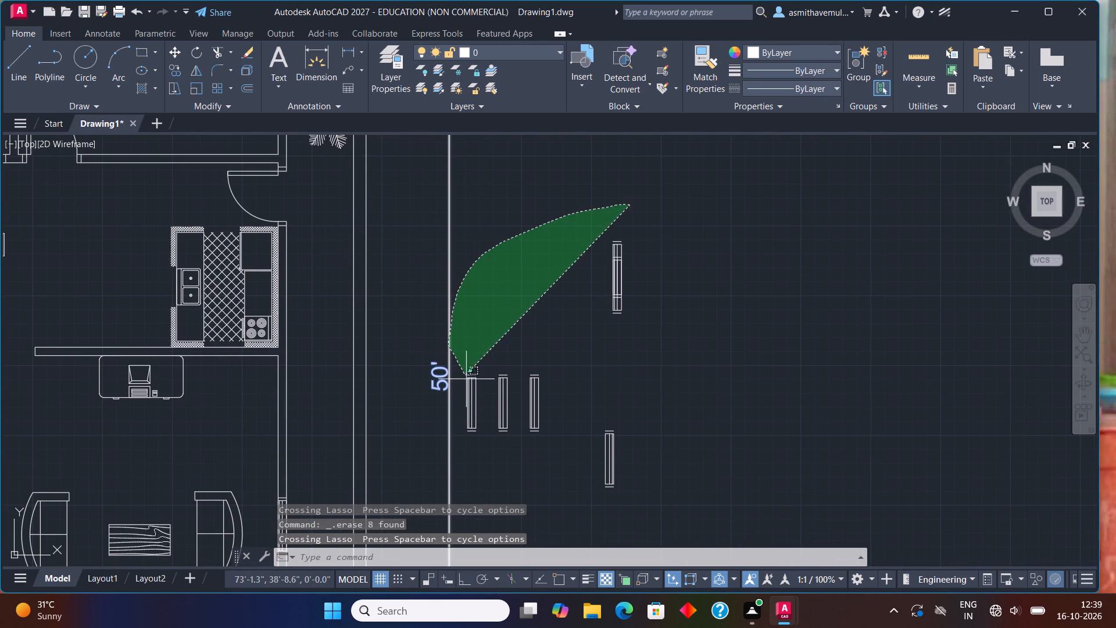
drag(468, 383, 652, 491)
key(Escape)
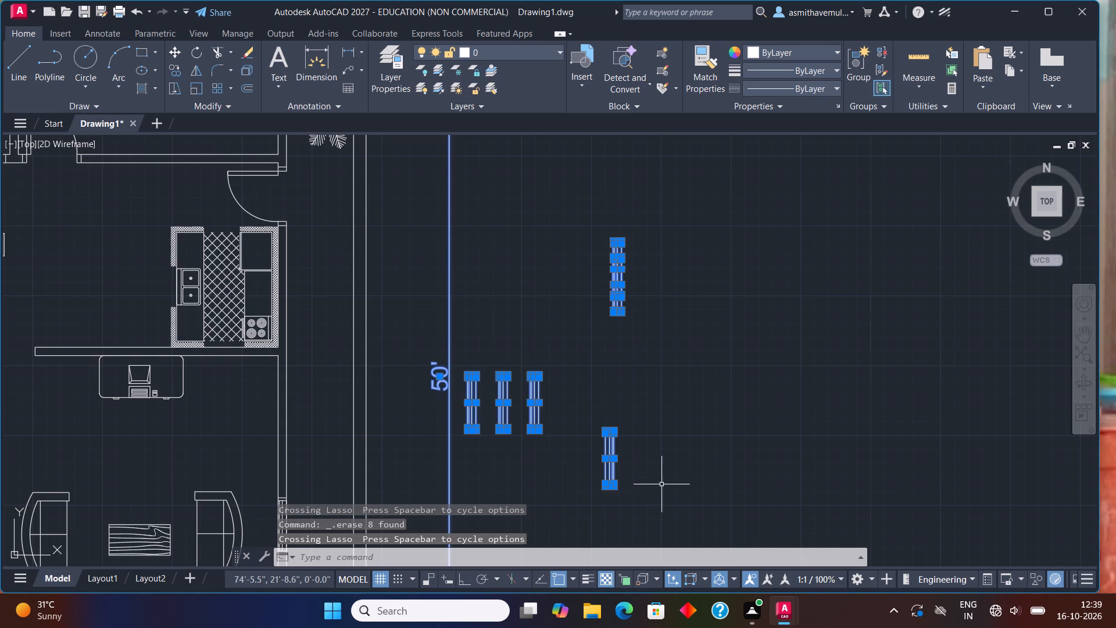
Erase all the spare window symbols lying east of the 50' dimension line.
drag(500, 351, 475, 369)
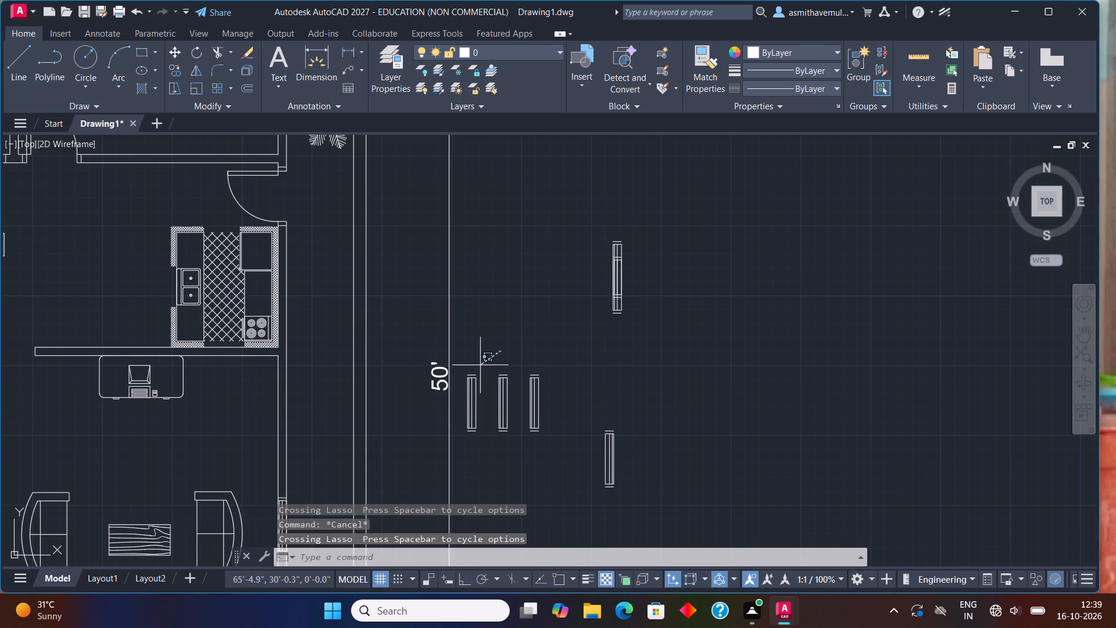
drag(475, 369, 712, 338)
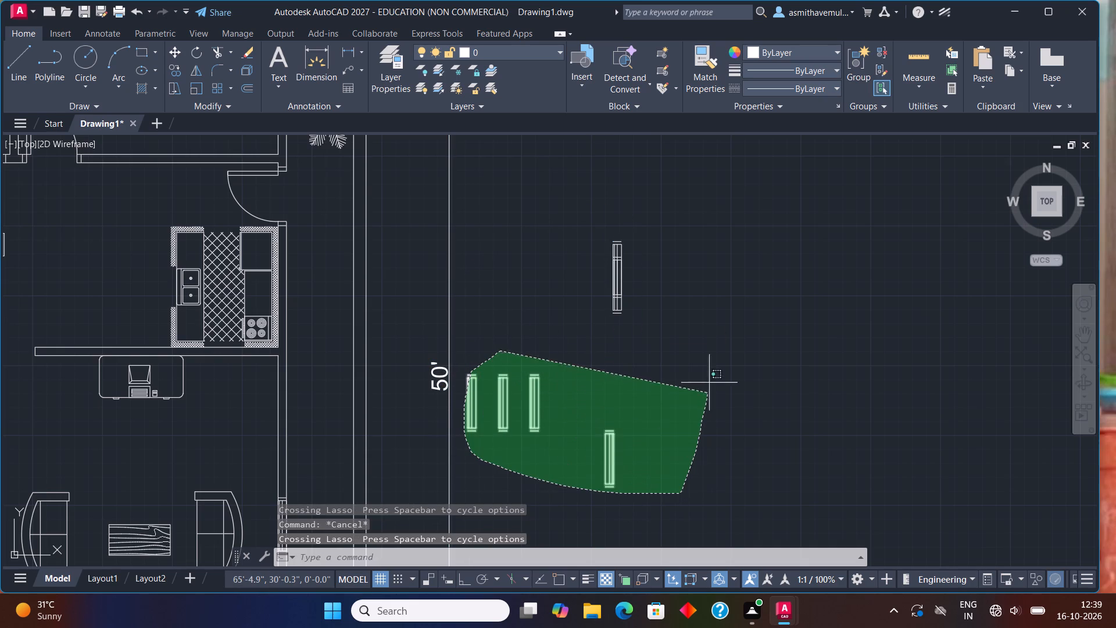
drag(712, 338, 630, 183)
key(Delete)
Draw a 1'6" by 9" rectangle in the empty space east of the plan's northeast corner.
scroll(653, 321, down, 1)
middle_drag(653, 316, 564, 547)
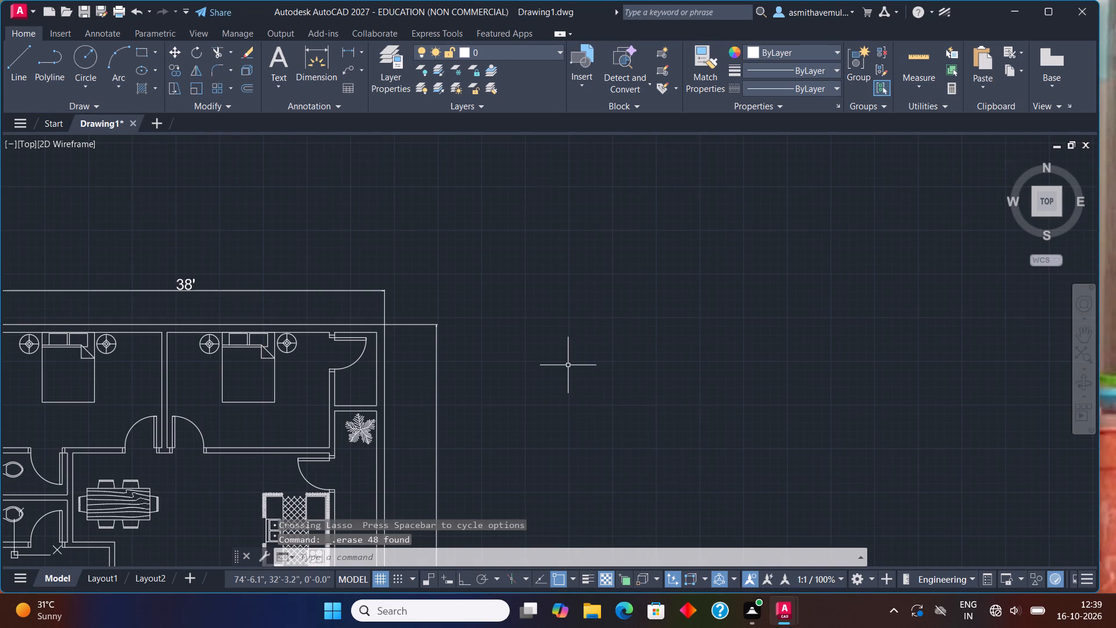
text(REC)
key(Return)
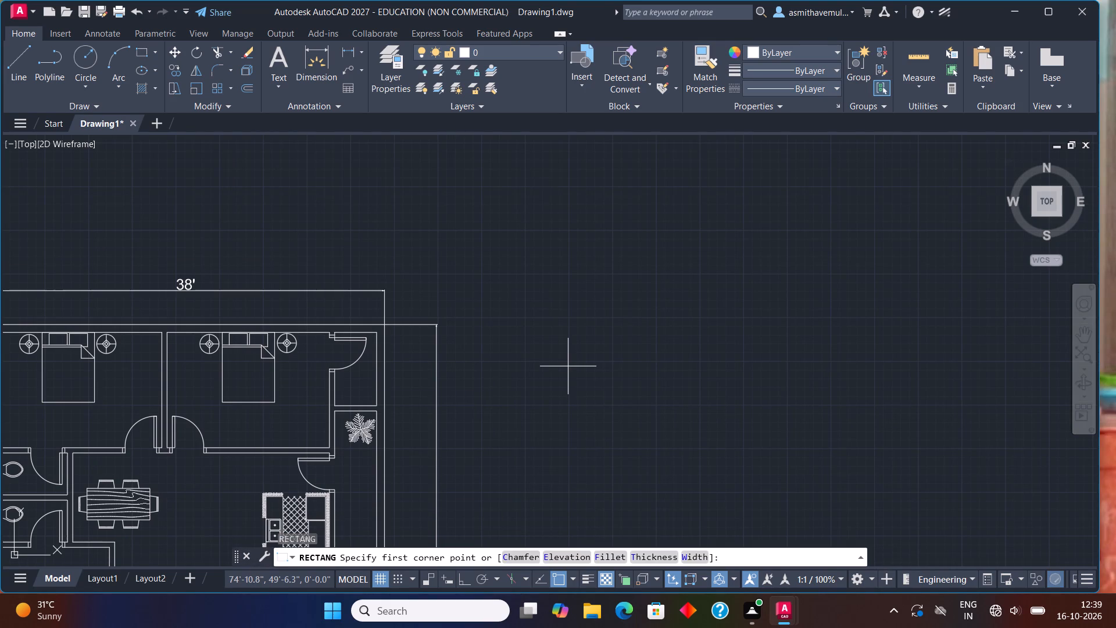
click(532, 419)
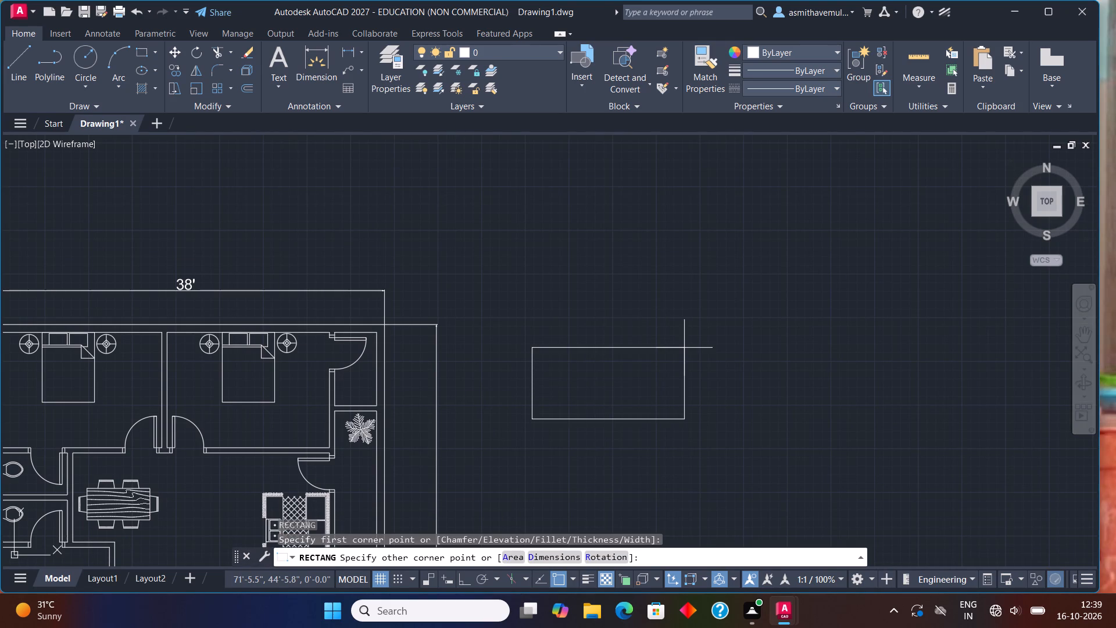
key(d)
key(Return)
text(1'6")
key(Return)
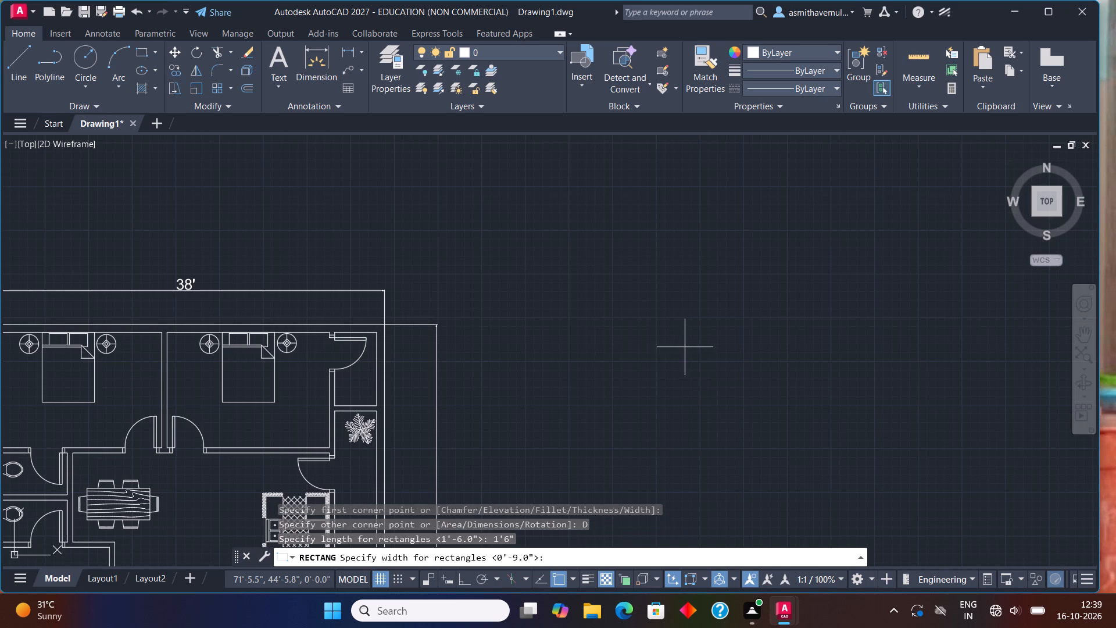
text(9")
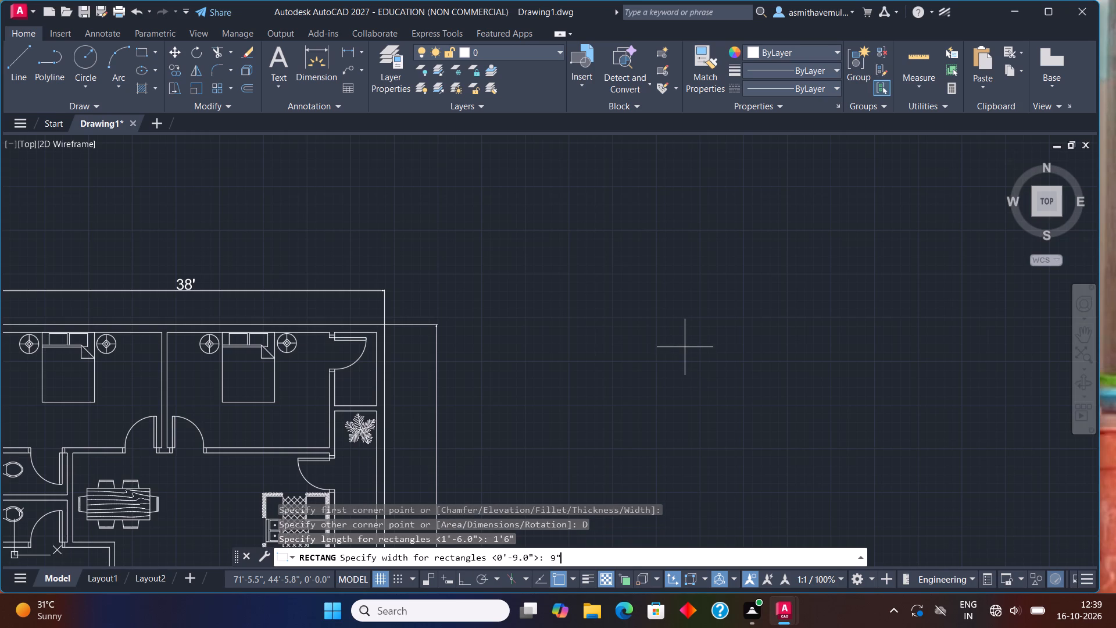
key(Return)
click(684, 344)
Explode the 1'6" by 9" rectangle east of the plan into separate lines.
middle_drag(488, 478, 589, 406)
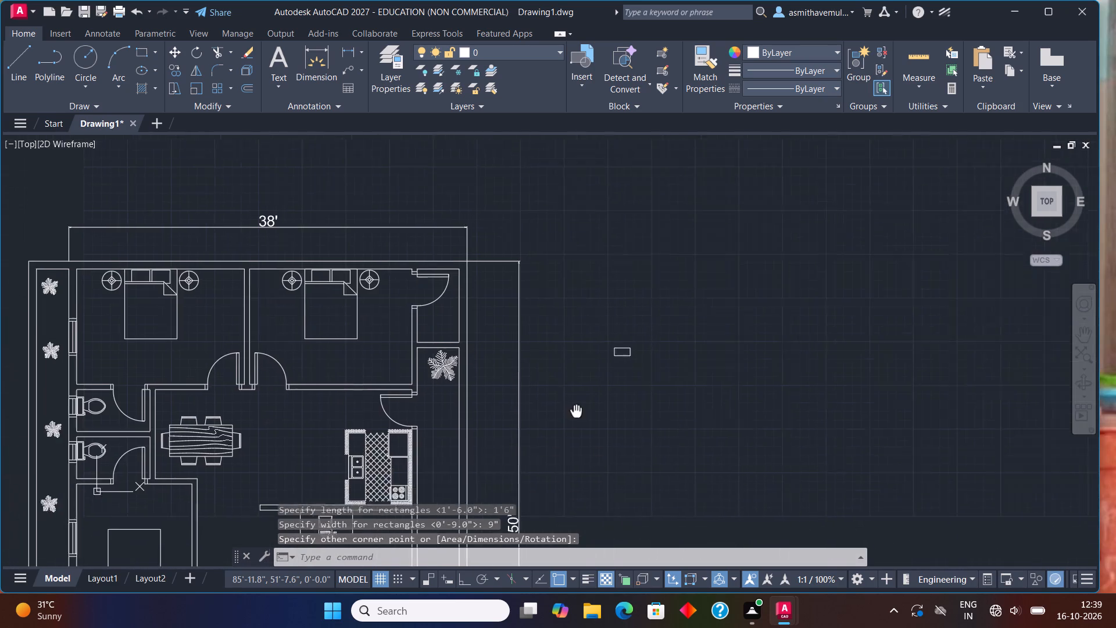
middle_drag(589, 406, 636, 395)
scroll(543, 400, up, 1)
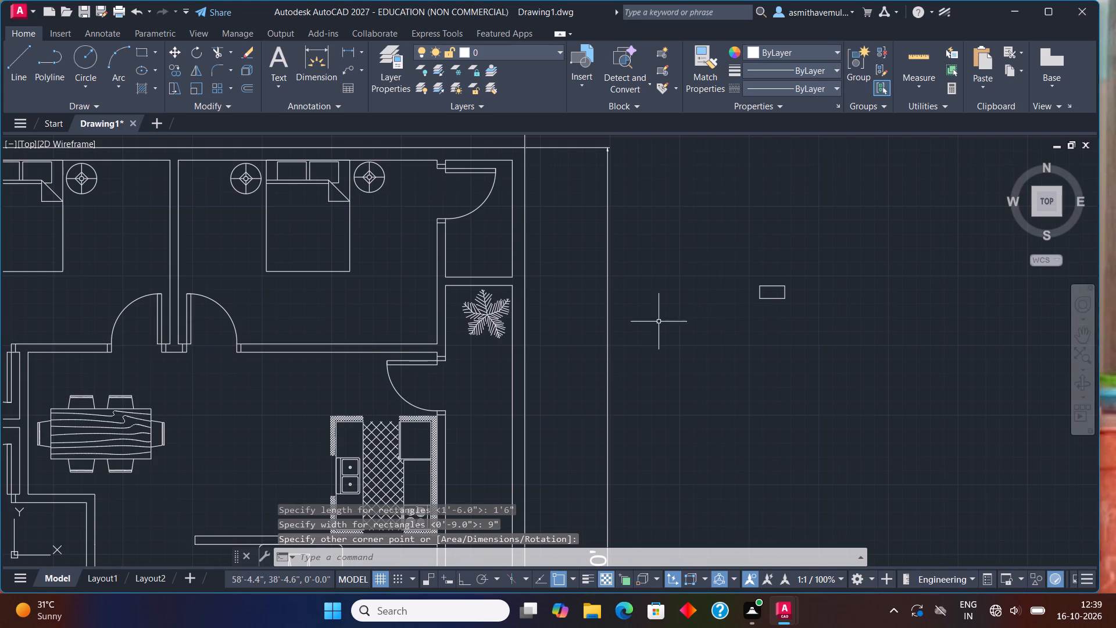
click(776, 287)
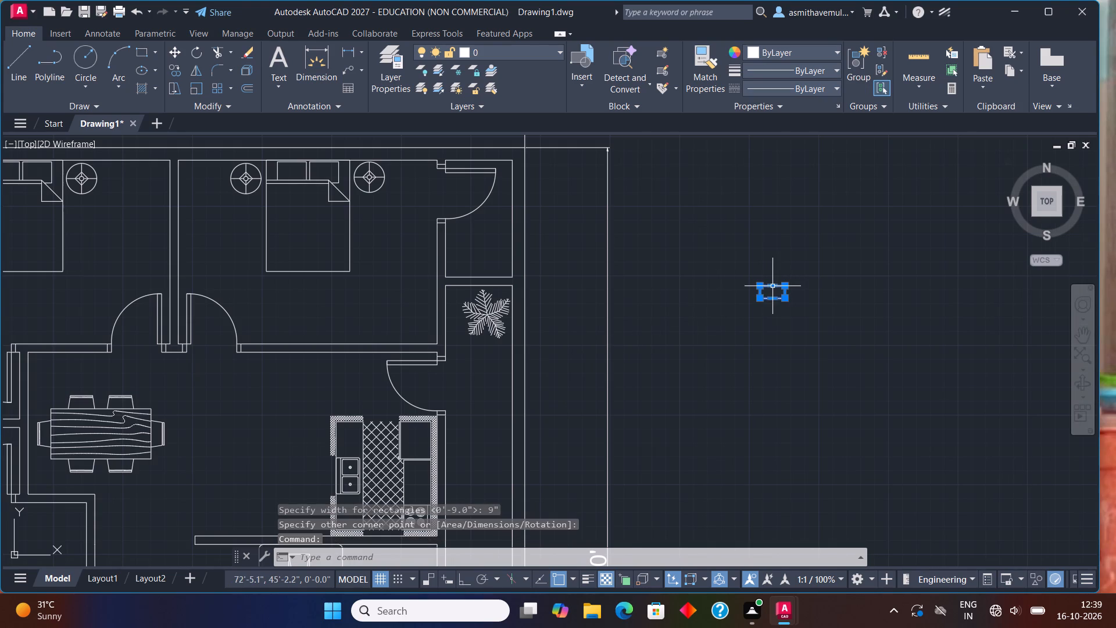
key(x)
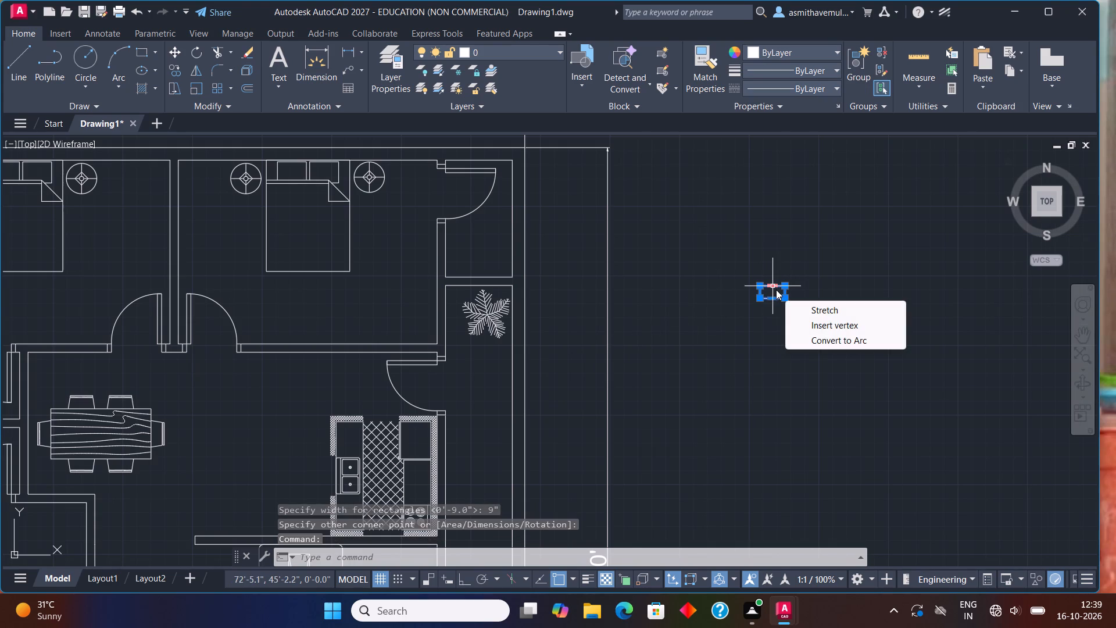
key(Return)
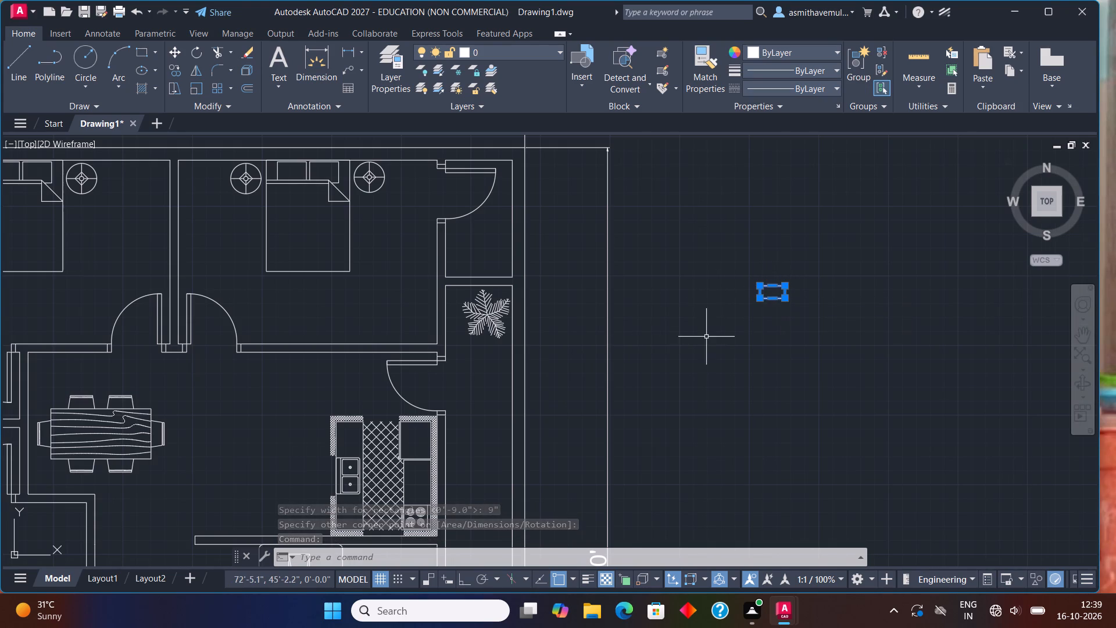
key(Escape)
scroll(760, 288, up, 1)
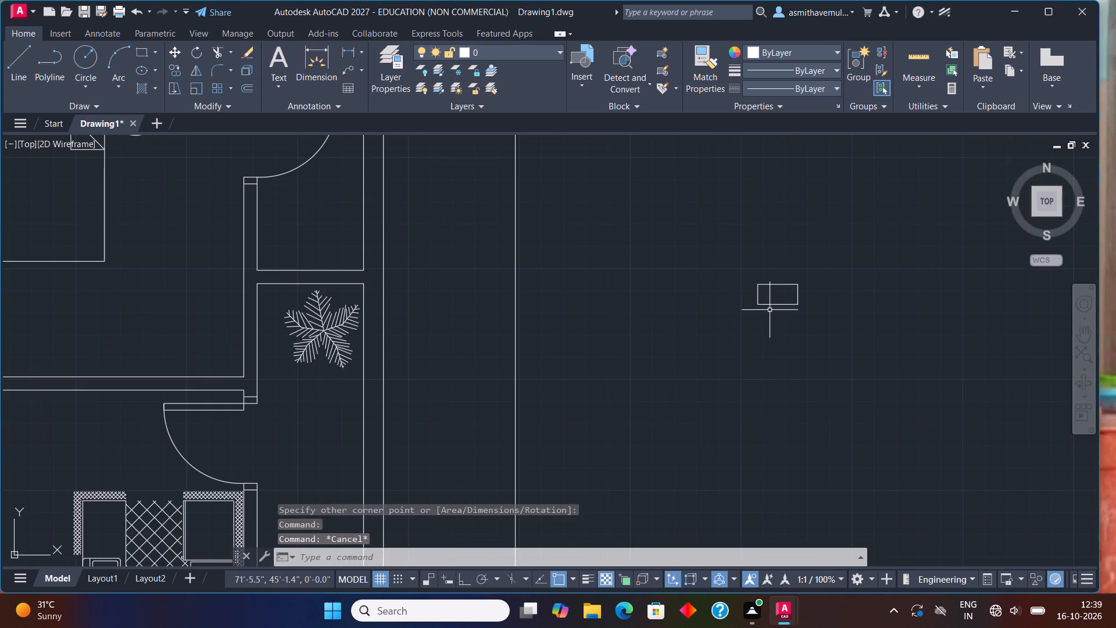
click(771, 303)
key(x)
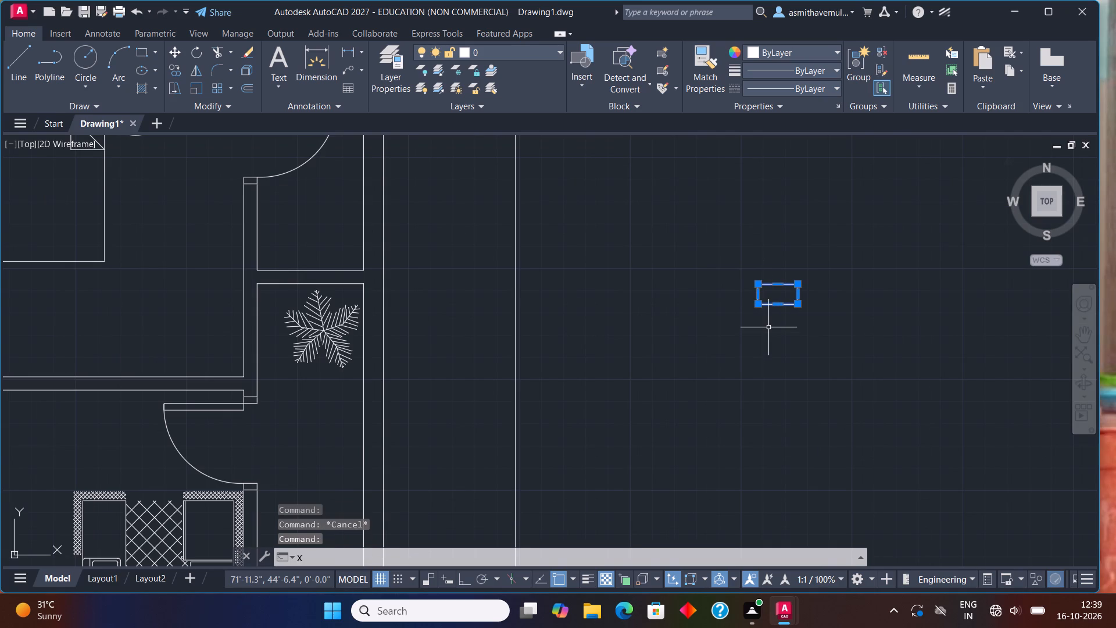
key(Return)
Draw a line through the middle of the exploded rectangle, joining the midpoints of its two short sides.
scroll(768, 318, up, 2)
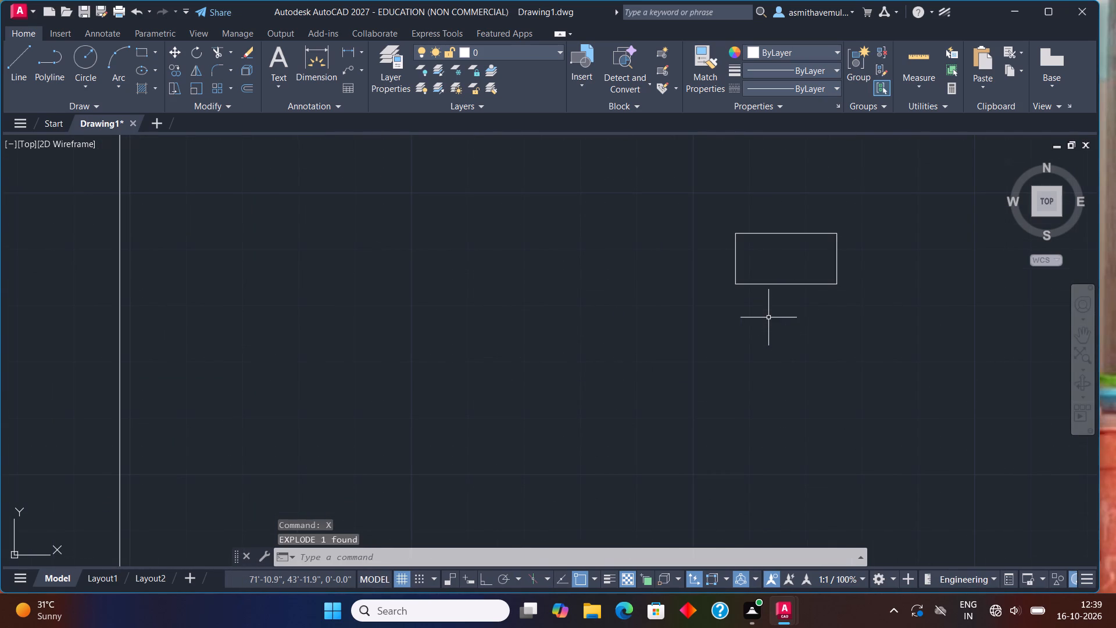
key(l)
key(Return)
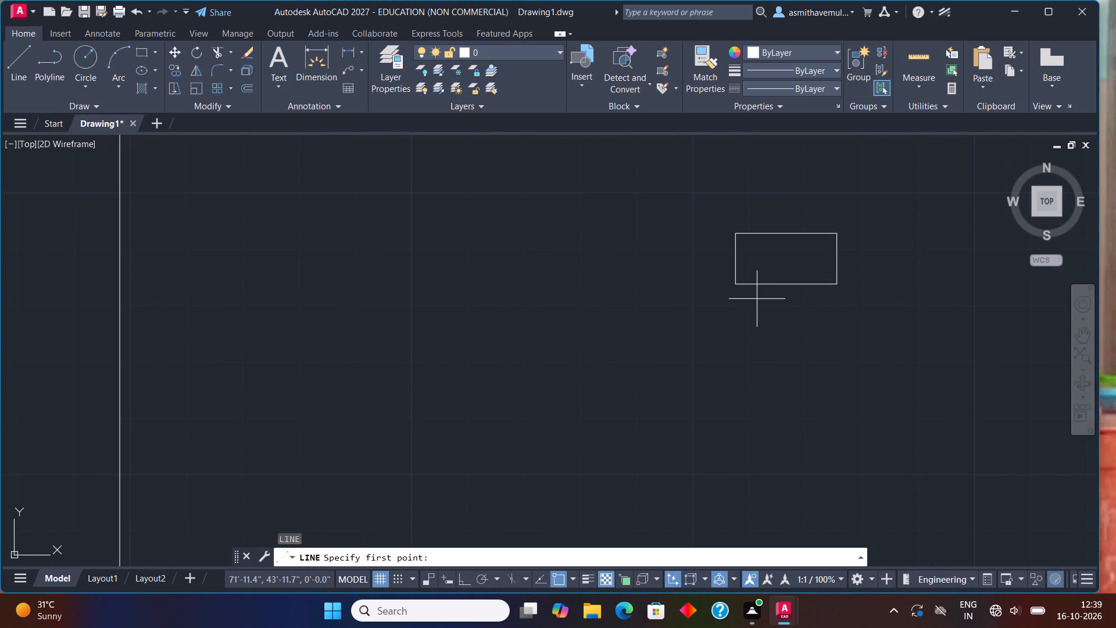
click(734, 259)
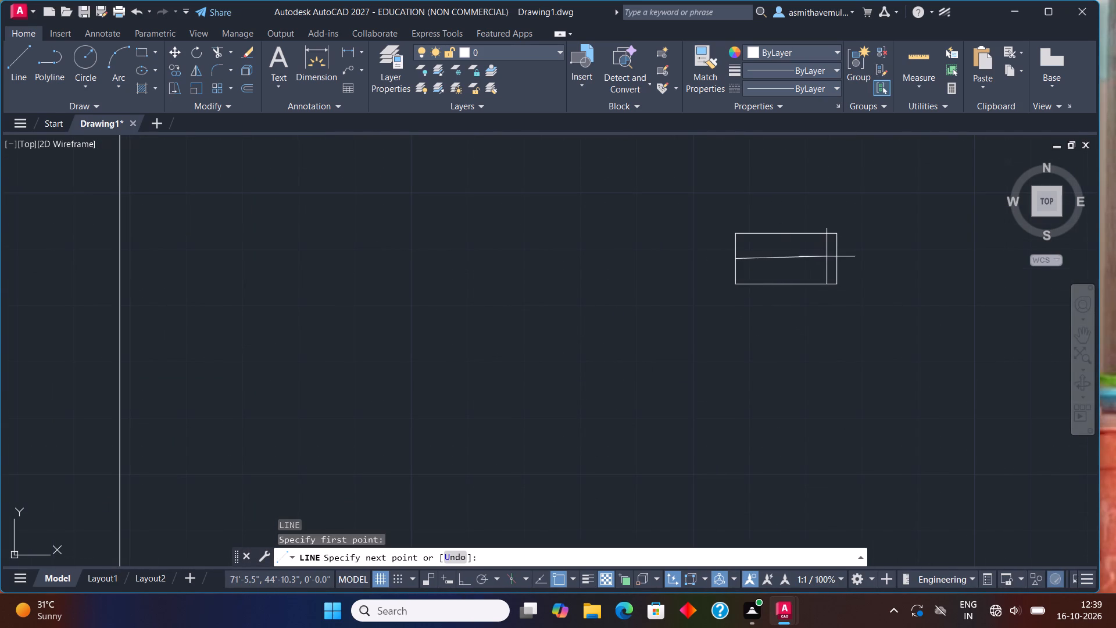
click(836, 259)
key(Escape)
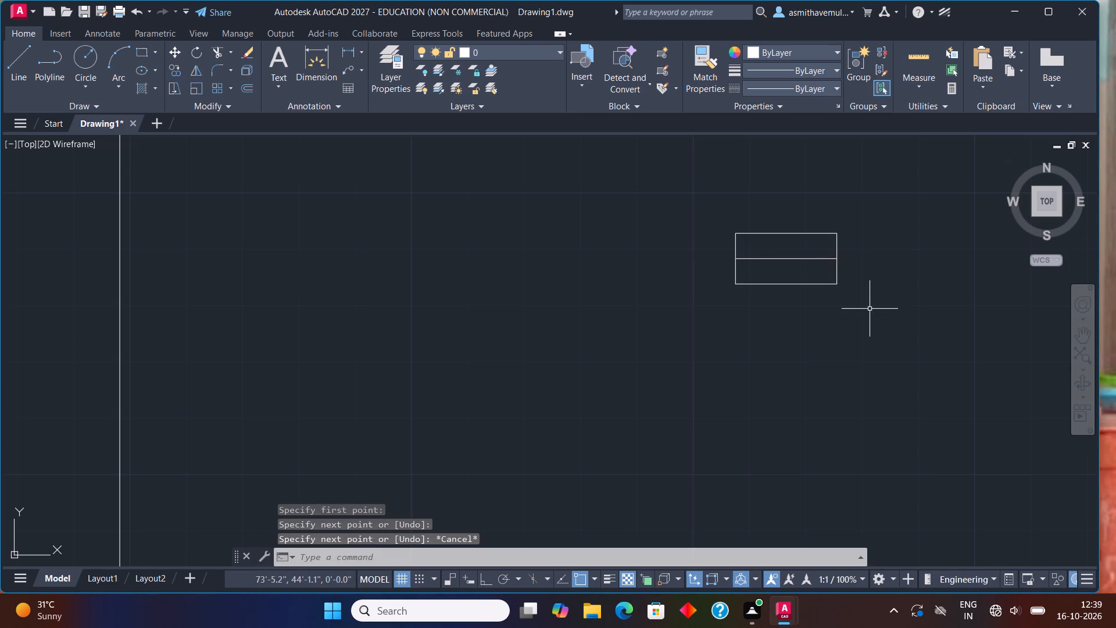
Offset the rectangle's middle line 3" to the north and both of its short sides 3" outward.
key(o)
key(Return)
key(3)
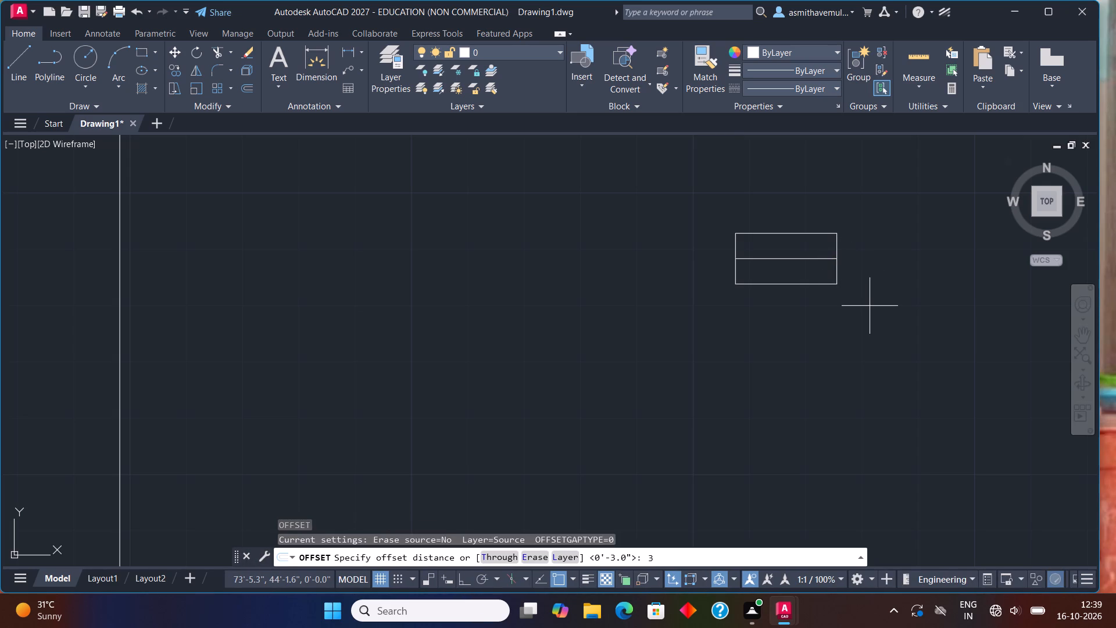
key(shift+quotedbl)
key(Return)
click(827, 258)
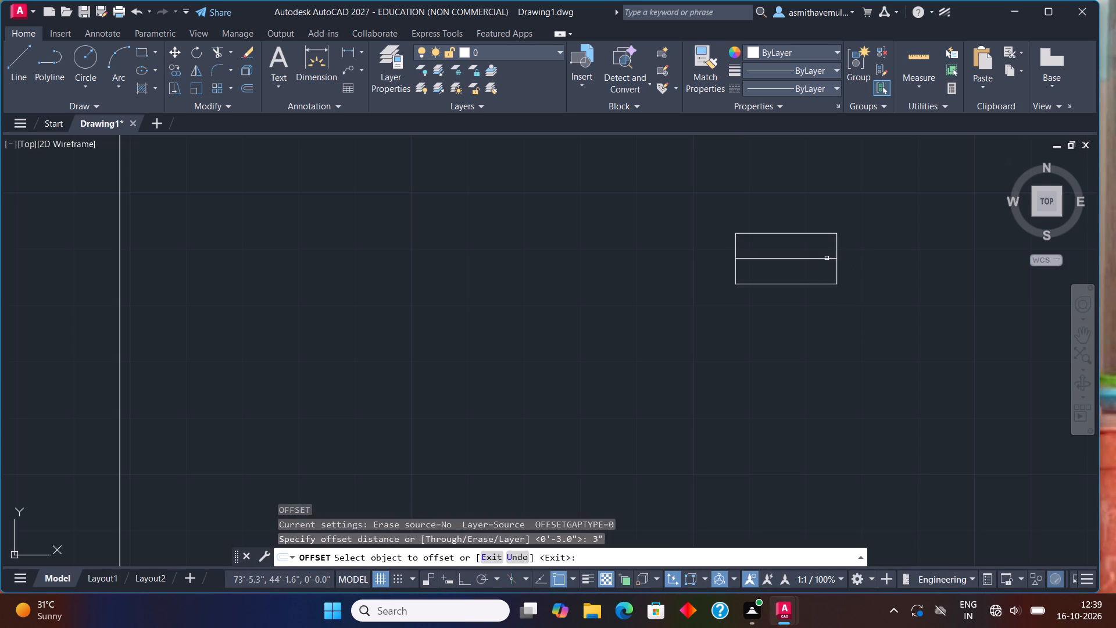
click(824, 244)
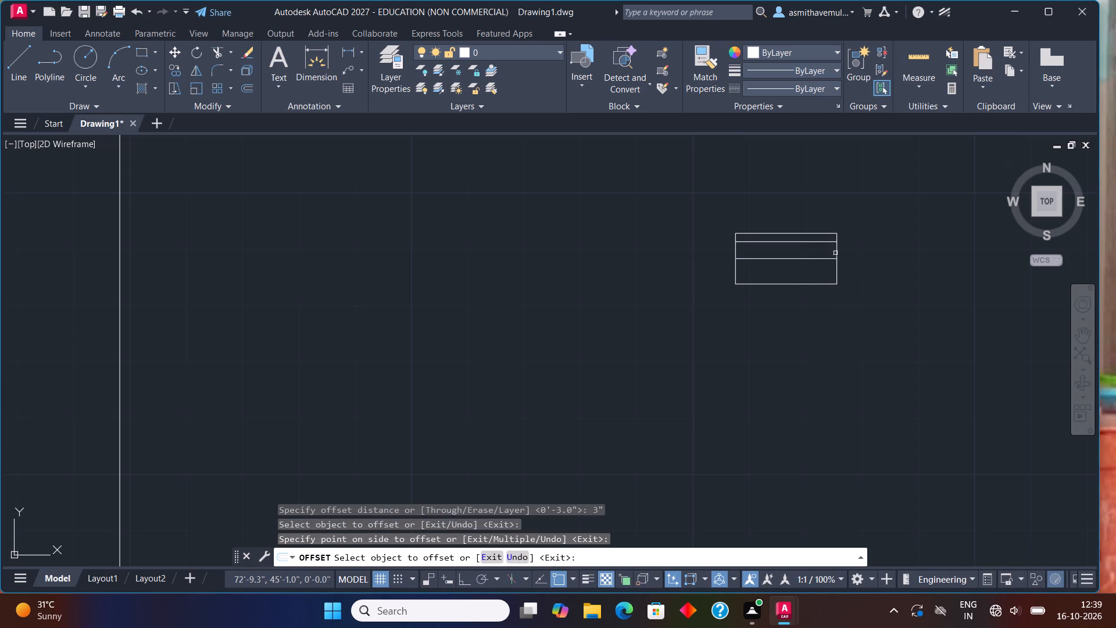
click(836, 254)
click(851, 255)
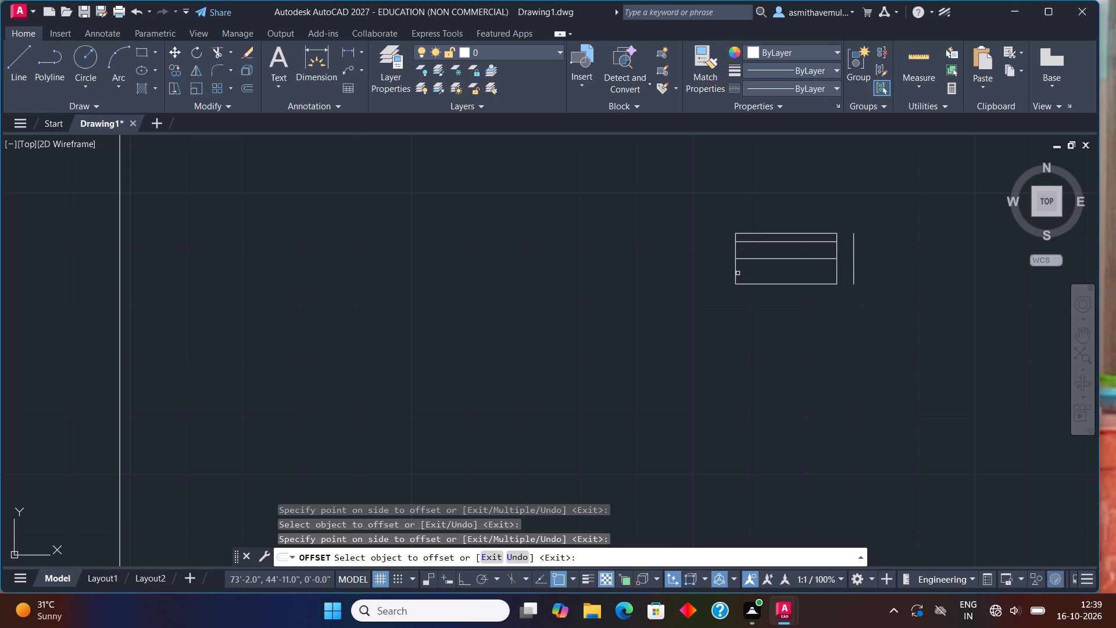
click(737, 273)
click(691, 272)
scroll(691, 272, down, 3)
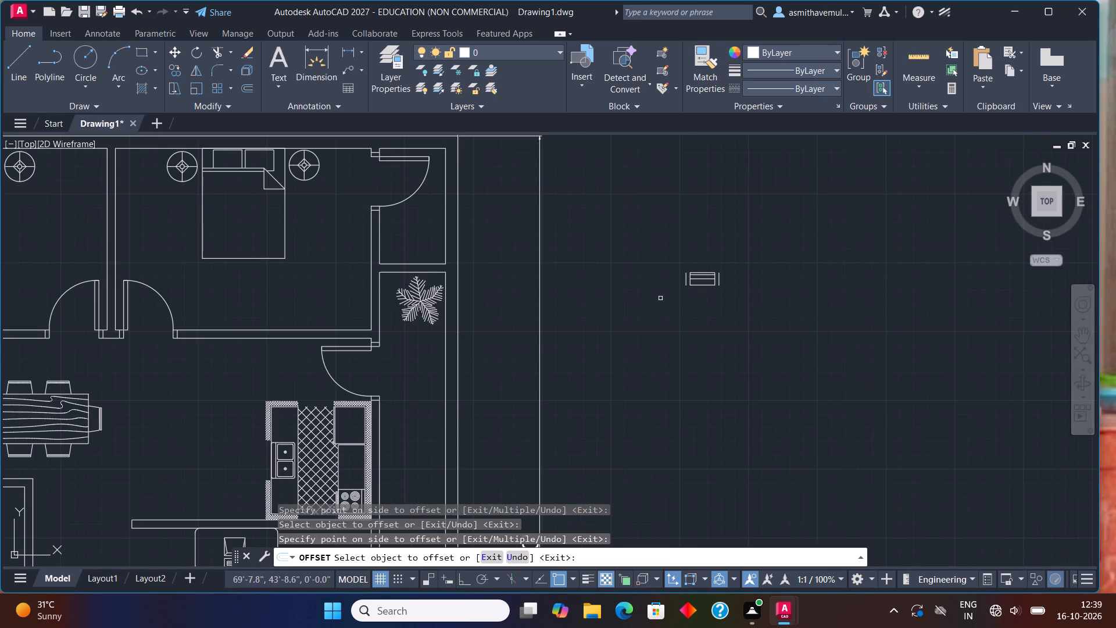
key(Escape)
Rotate the whole small window symbol 90° counterclockwise about its northeast corner so it stands vertically.
drag(729, 245, 621, 299)
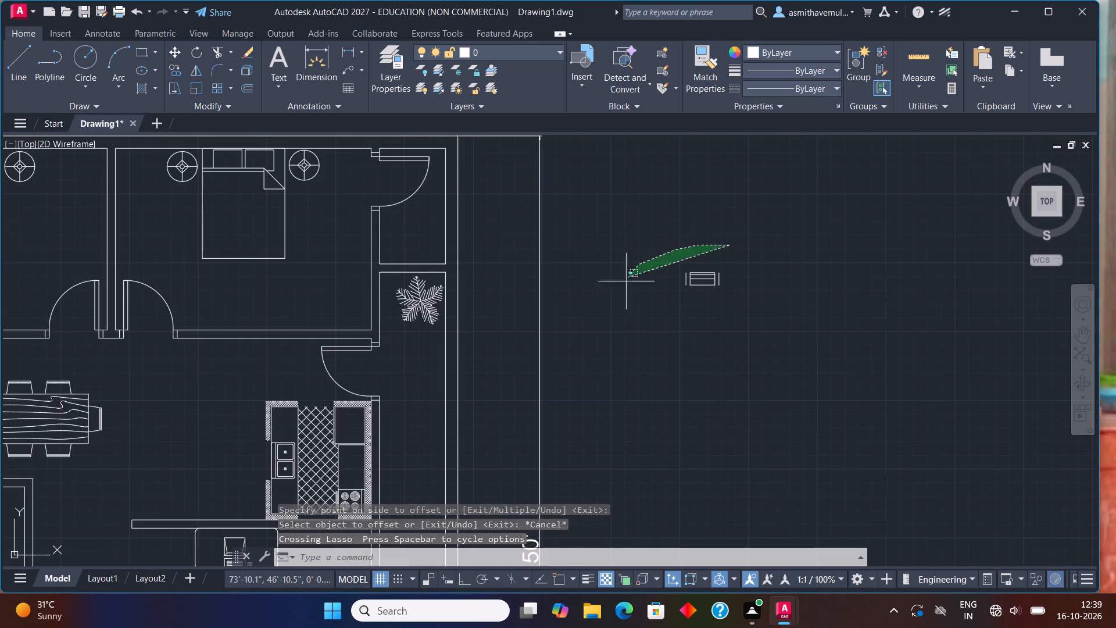
drag(621, 299, 816, 331)
key(r)
key(o)
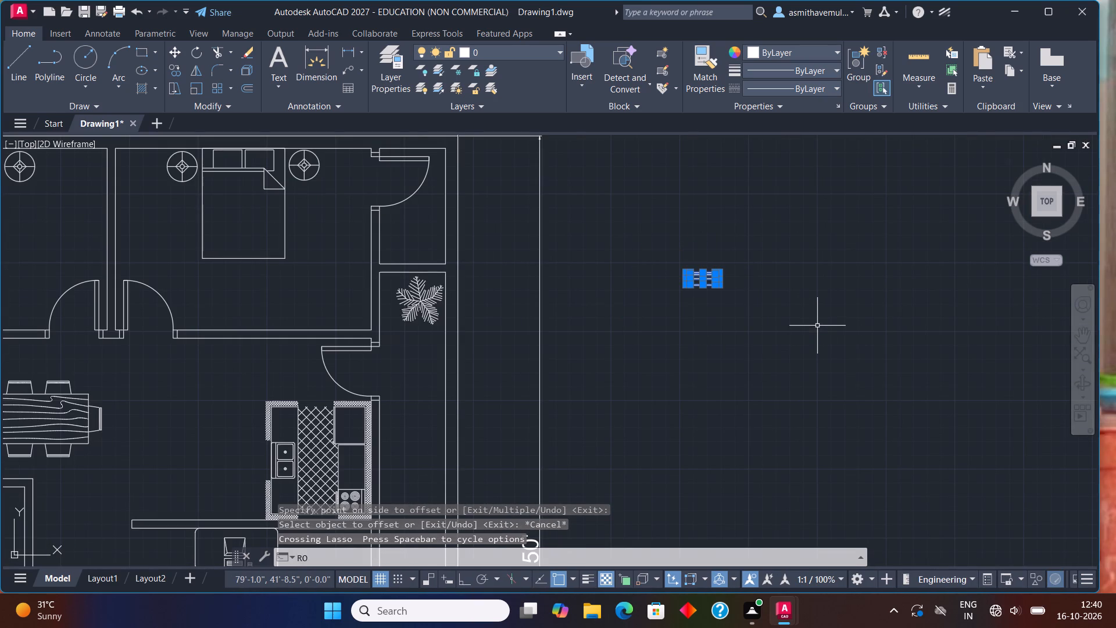
key(Return)
click(721, 268)
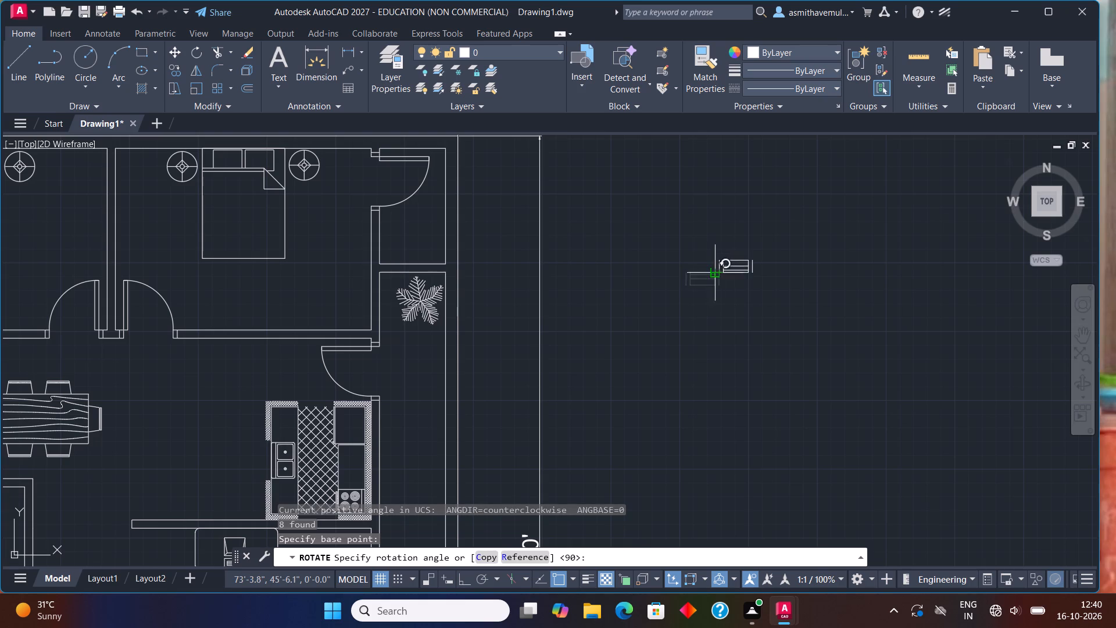
key(F8)
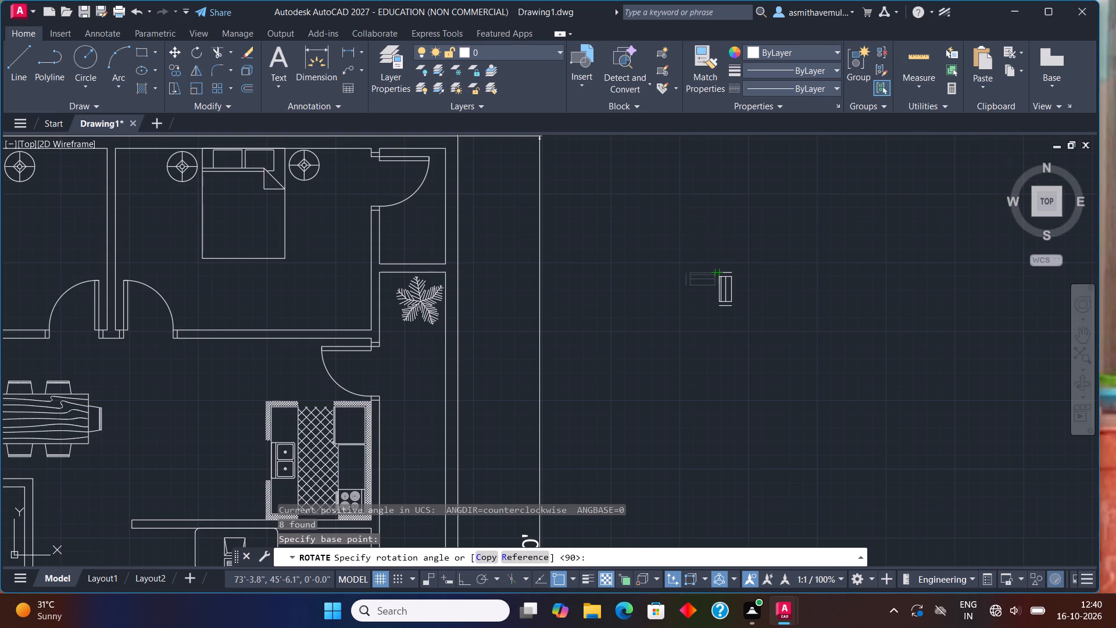
click(703, 238)
Move the rotated window symbol by its northwest corner into the east wall of the small northeast room.
drag(734, 244, 666, 341)
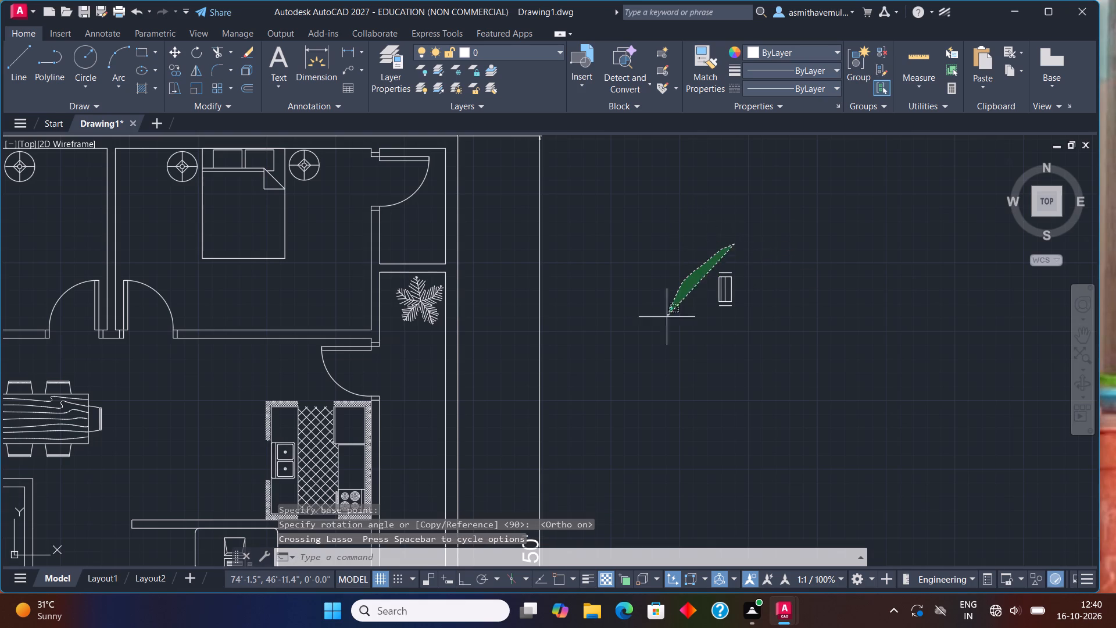
drag(666, 341, 769, 383)
key(m)
key(Return)
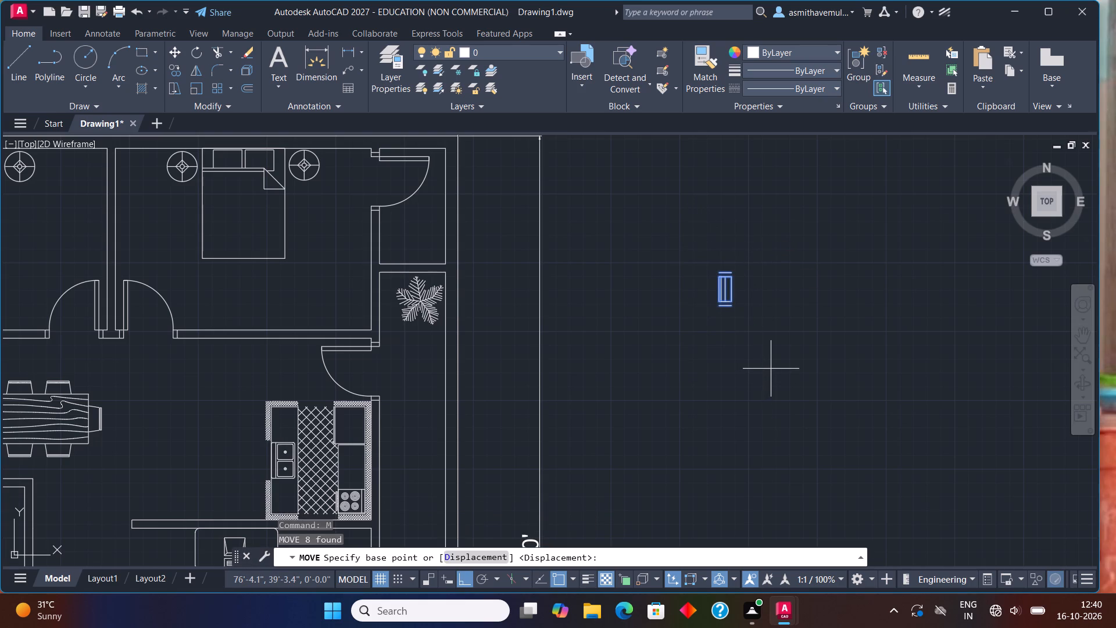
key(F8)
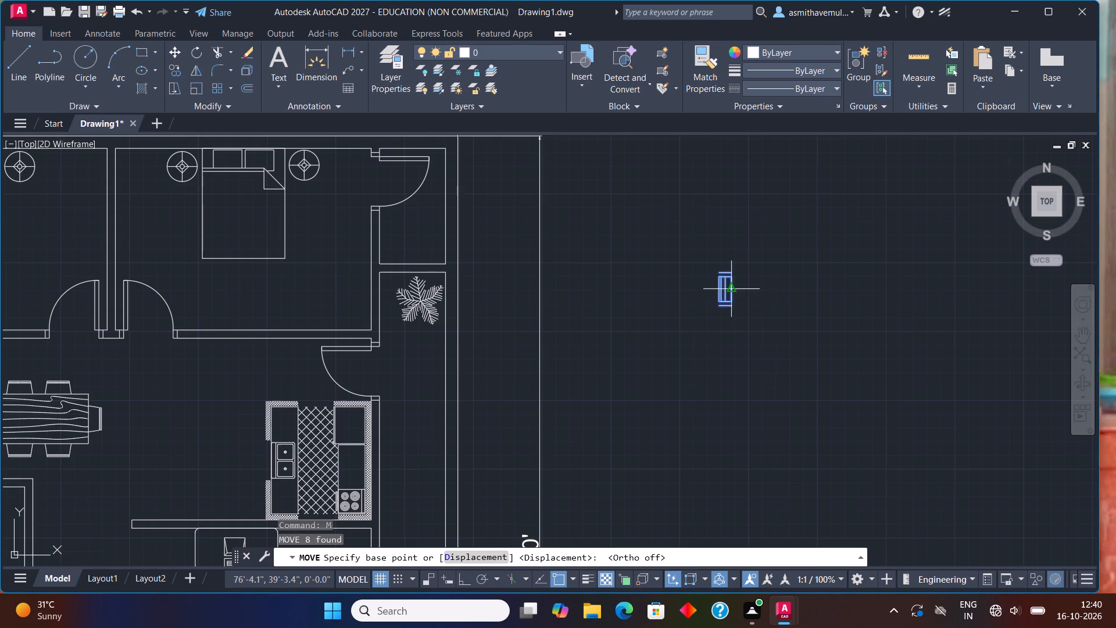
click(720, 272)
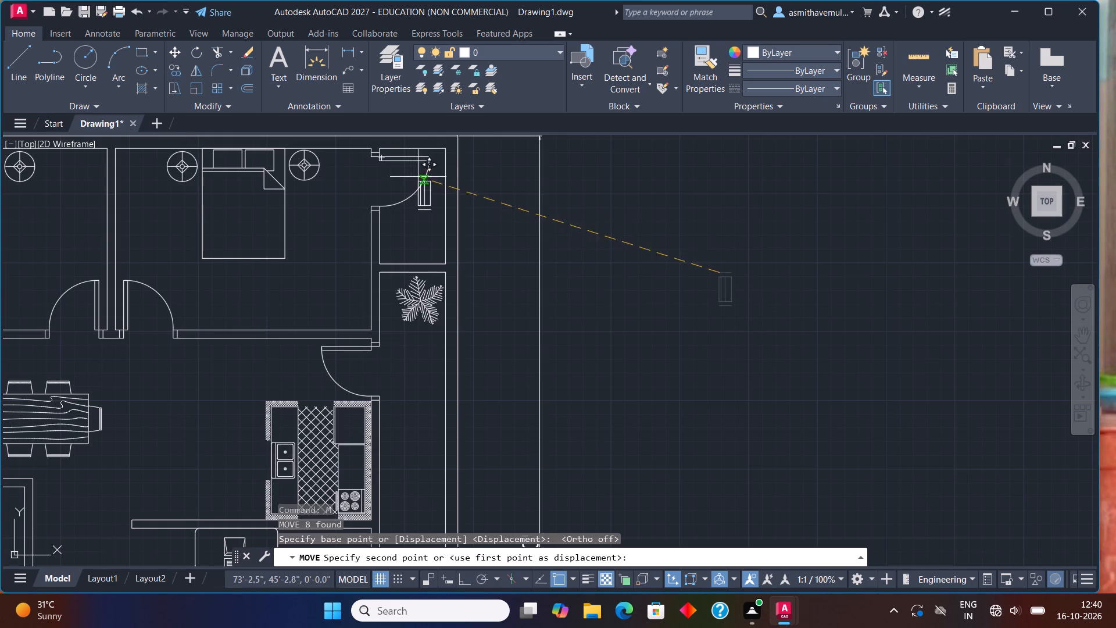
scroll(424, 178, up, 3)
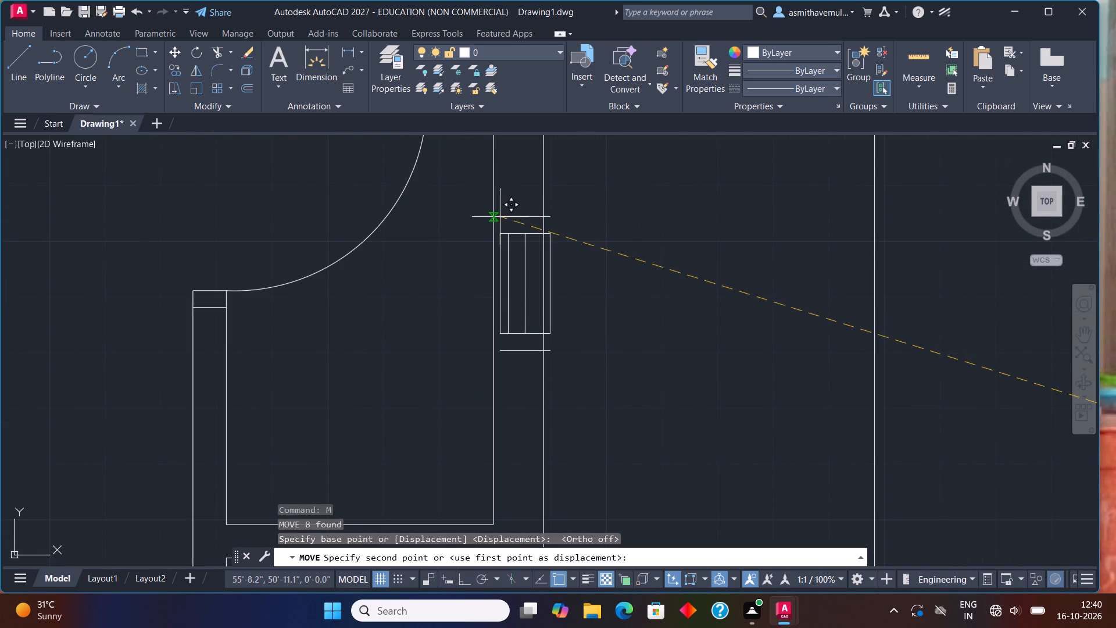
scroll(495, 217, up, 1)
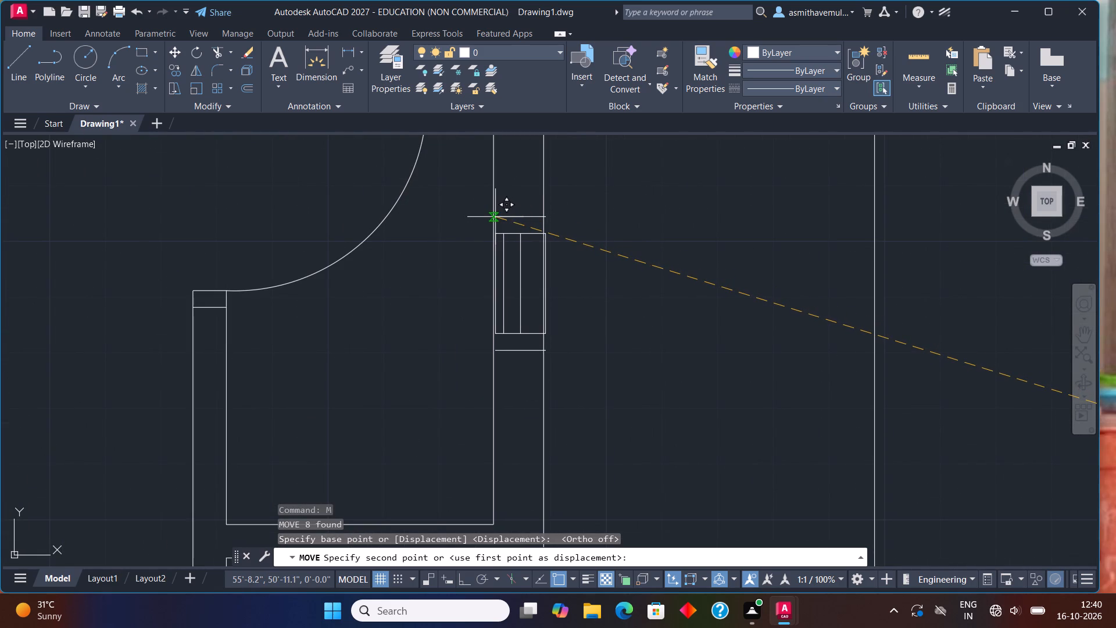
scroll(495, 217, up, 2)
click(477, 218)
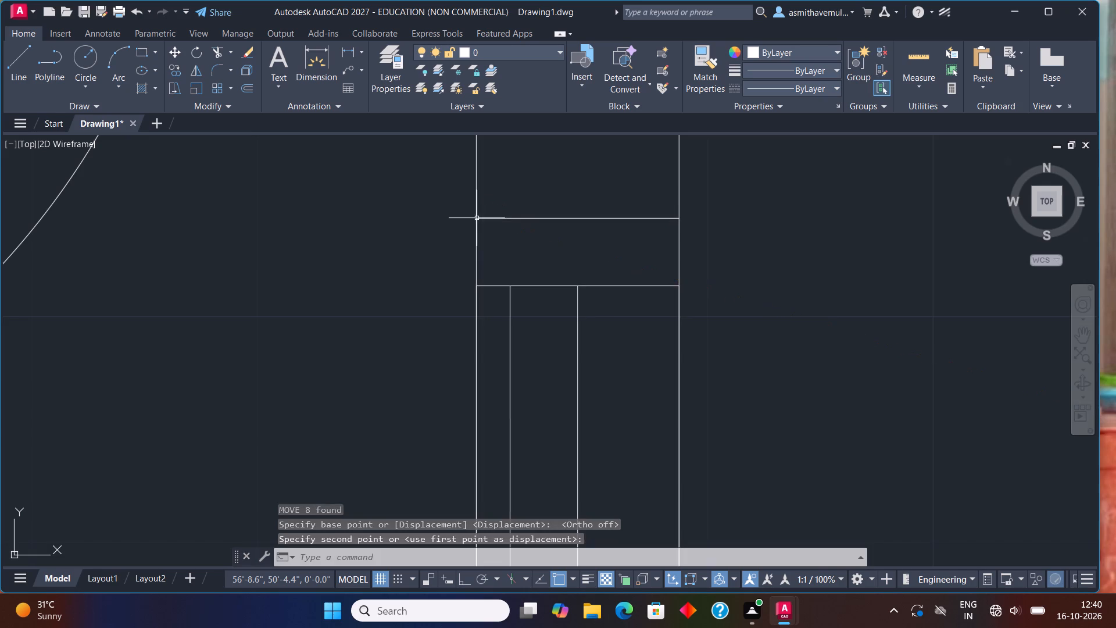
Copy the toilet from the northern of the two west bathrooms into the empty space east of the plan.
scroll(537, 212, down, 4)
scroll(586, 256, down, 2)
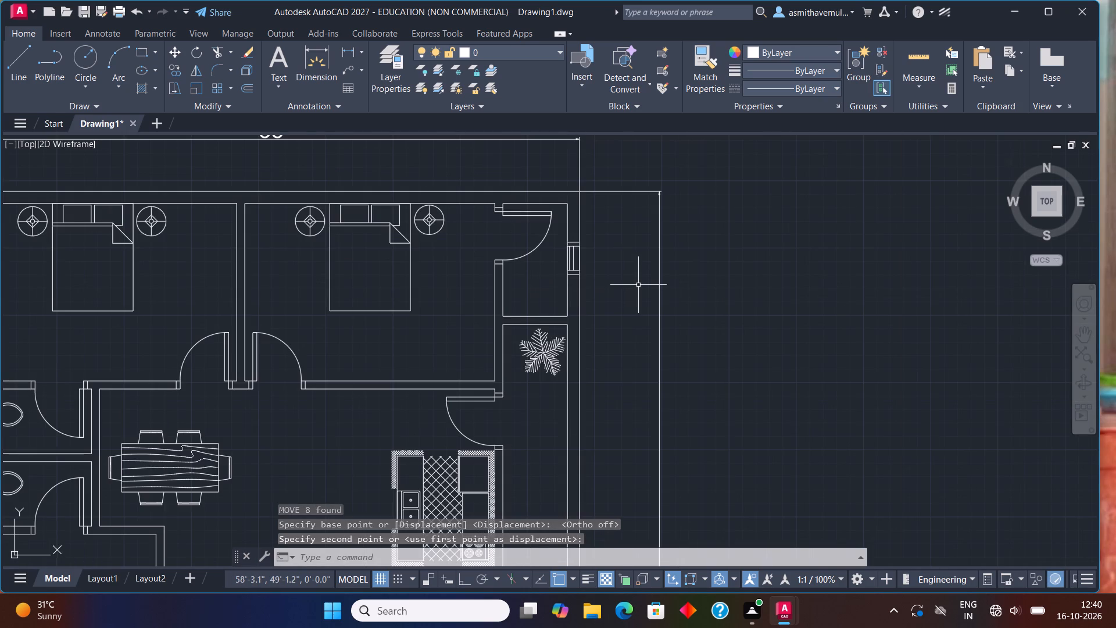
scroll(463, 291, down, 1)
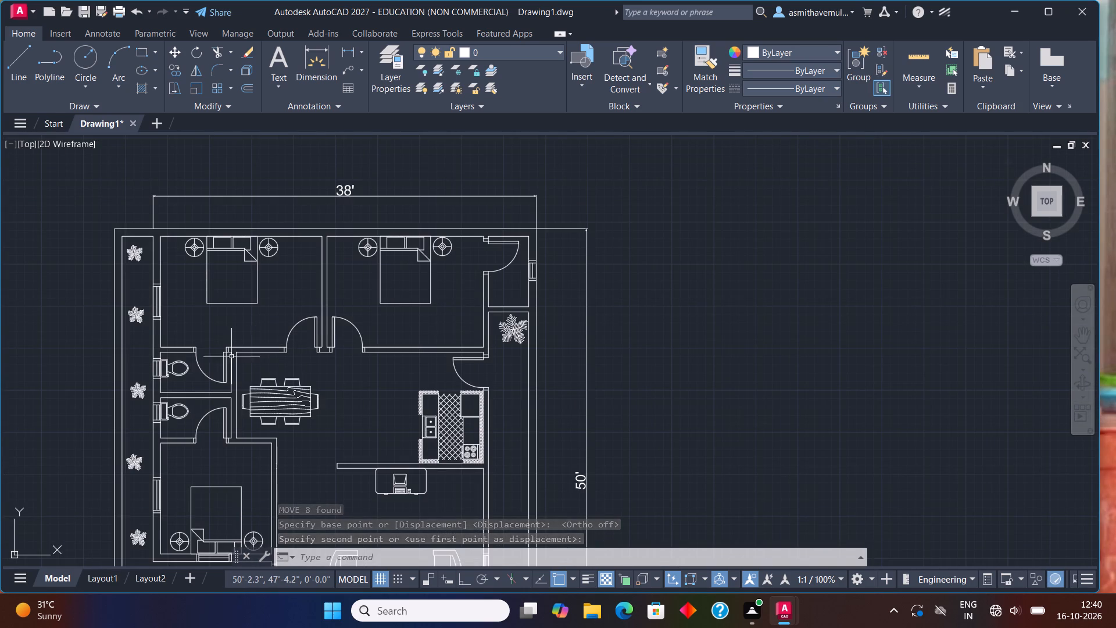
click(173, 363)
key(c)
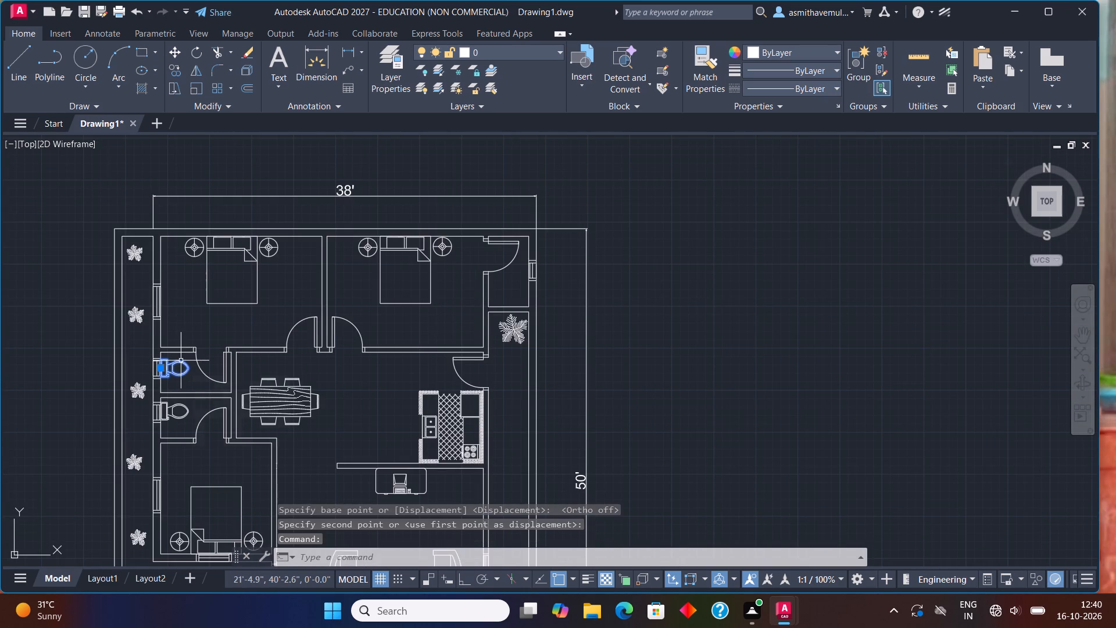
text(OPY)
key(Return)
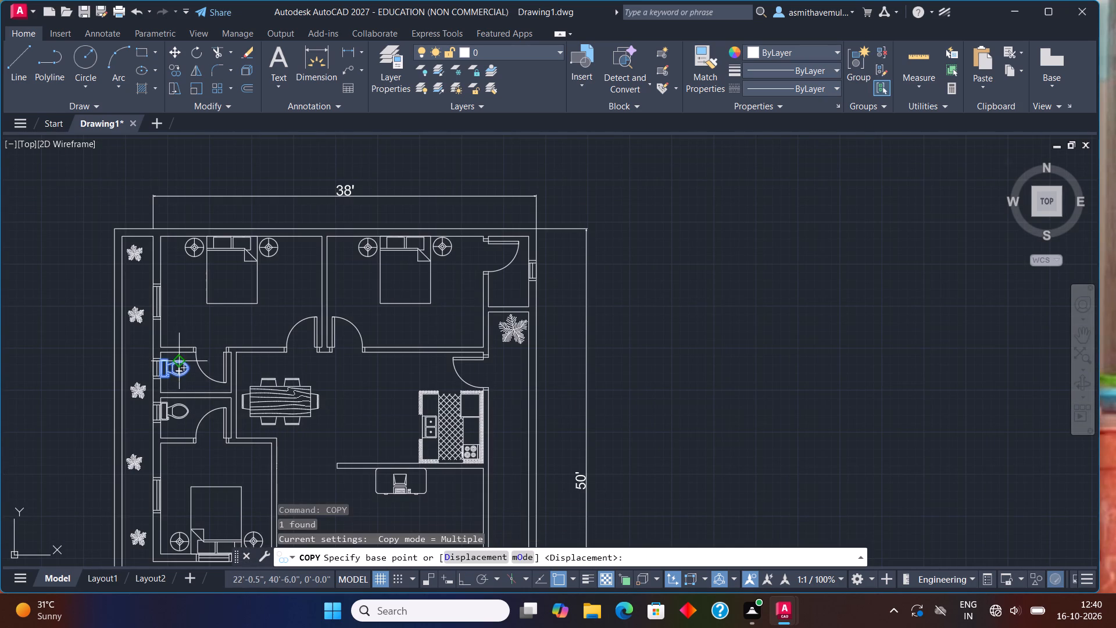
click(179, 362)
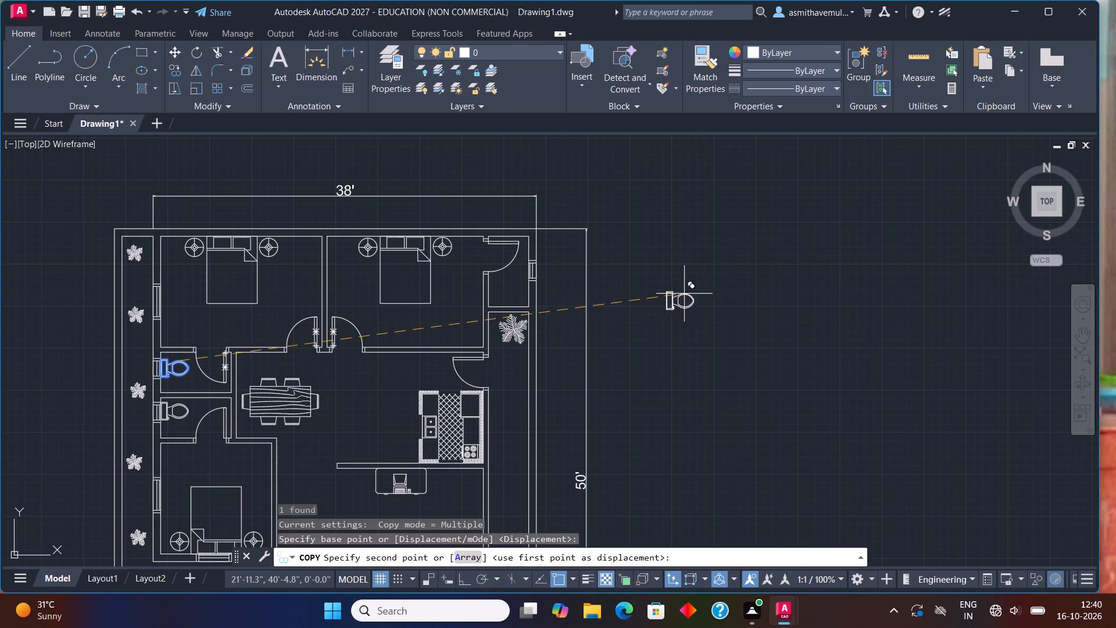
click(701, 283)
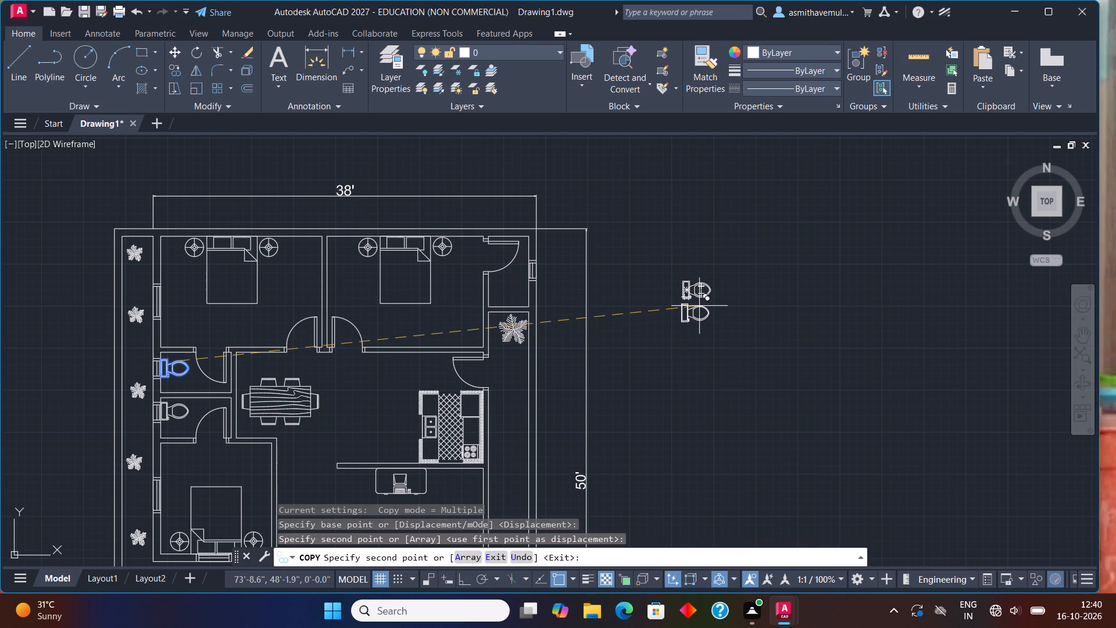
key(Escape)
Rotate the copied toilet lying east of the plan.
drag(715, 262, 674, 267)
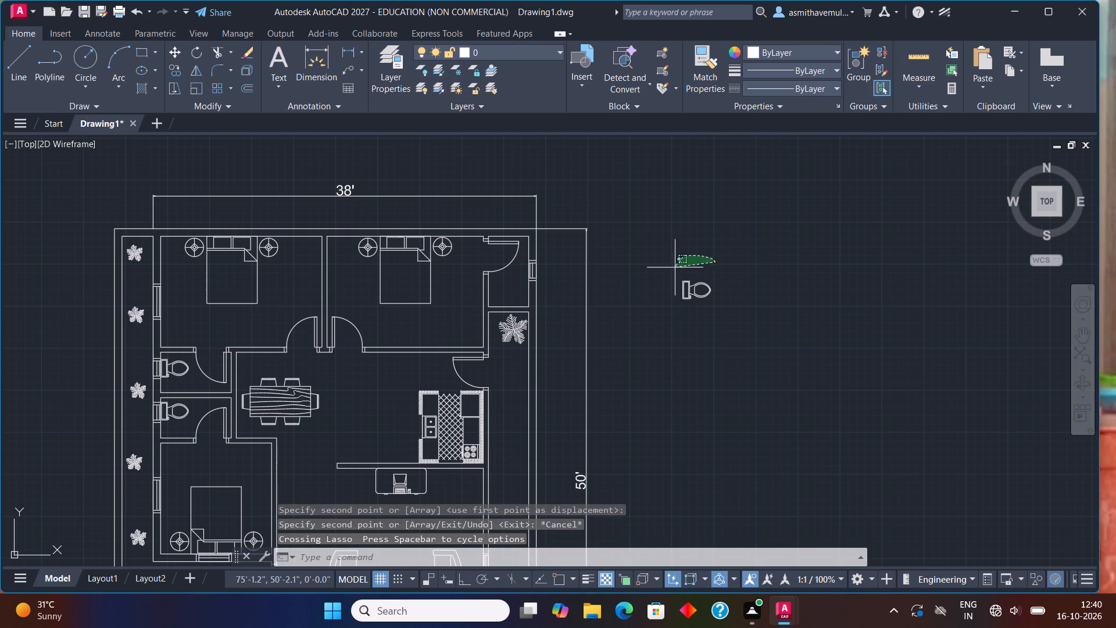
drag(674, 267, 713, 316)
key(r)
key(o)
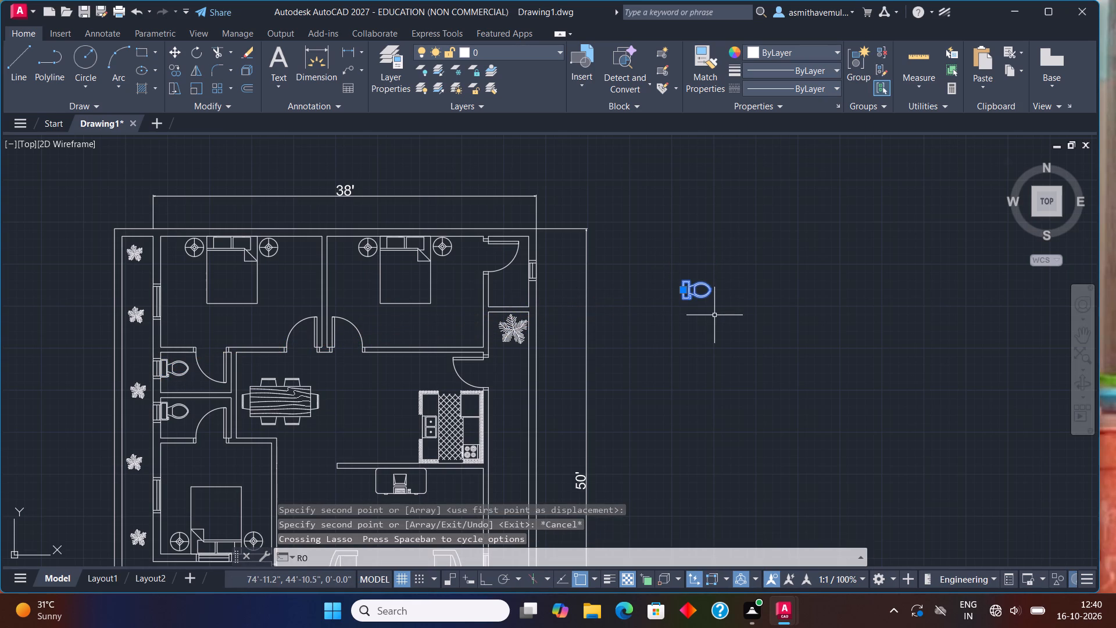
key(Return)
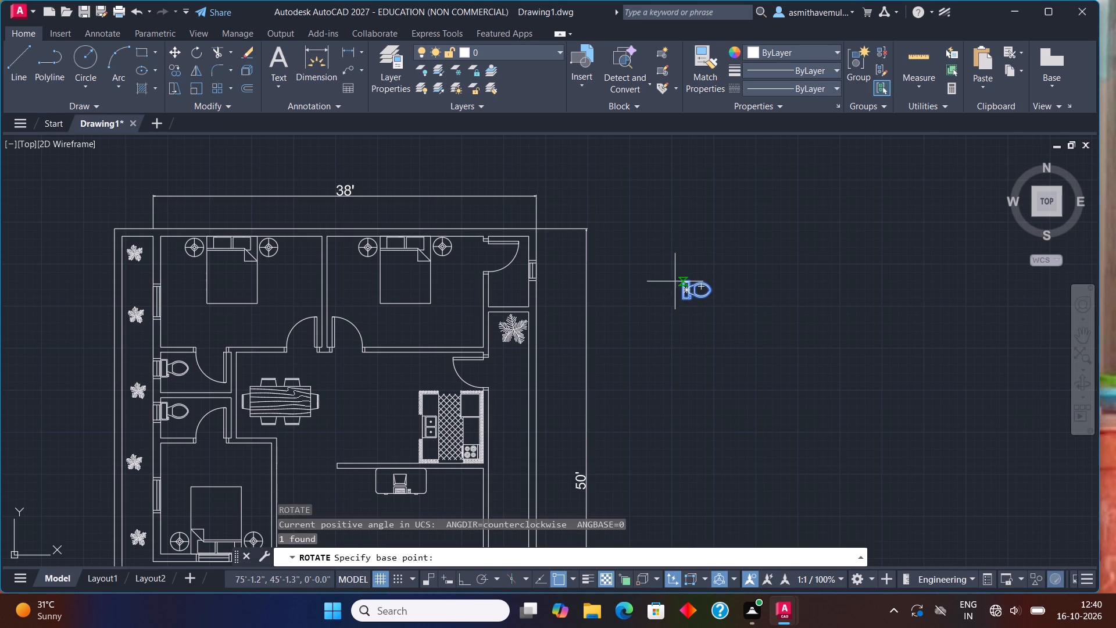
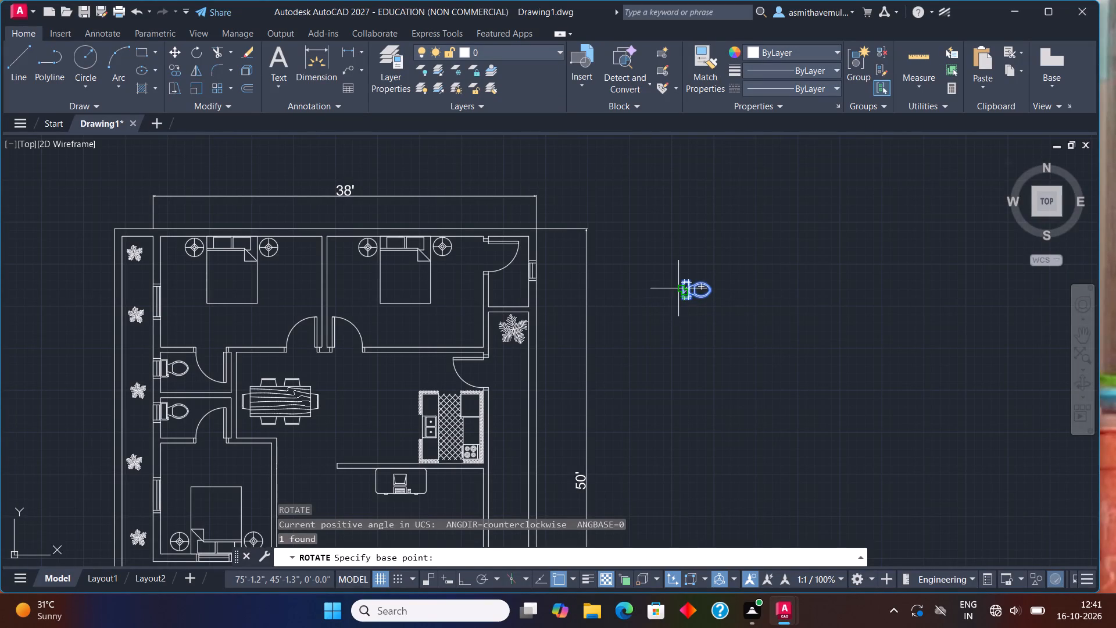
Rotate the toilet copy 90° counterclockwise about the back edge of its tank so the bowl points north.
click(678, 288)
key(F8)
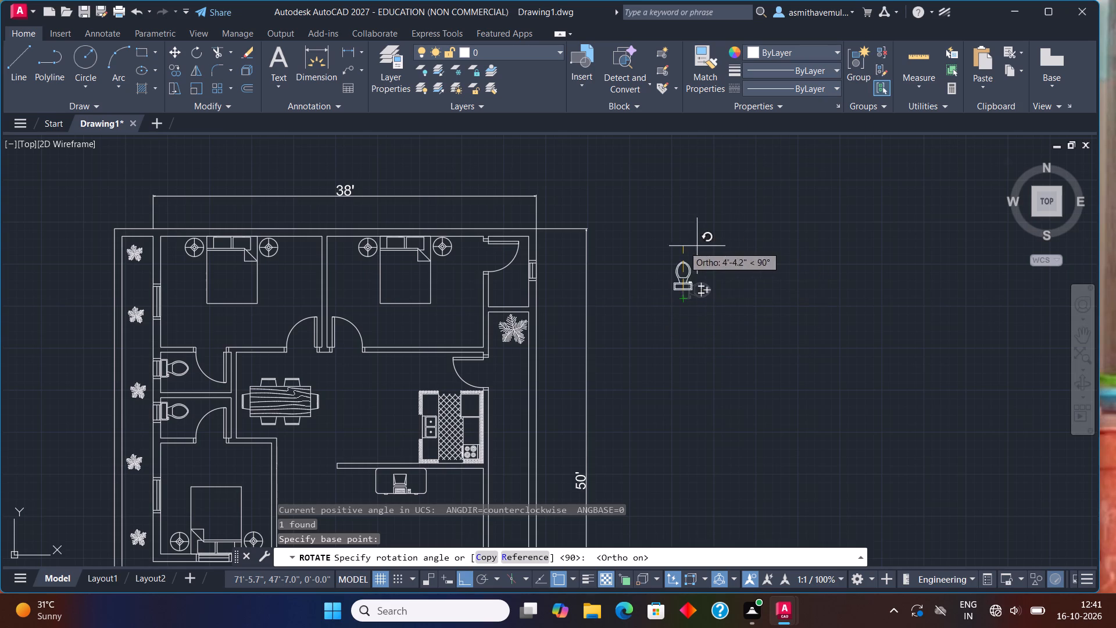
click(653, 225)
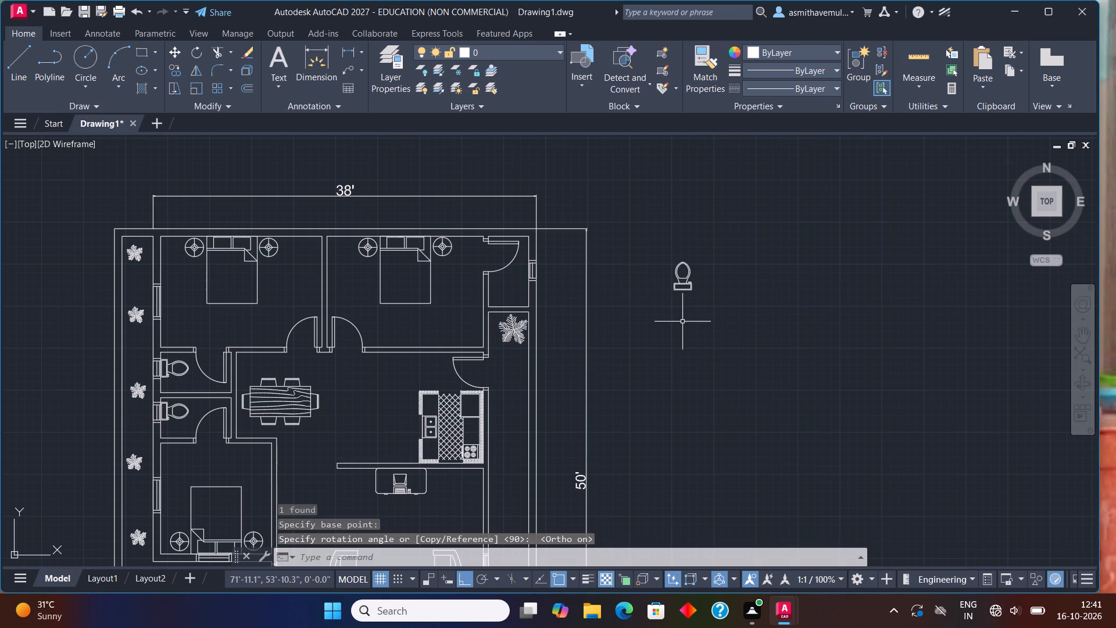
Move the rotated toilet by the back edge of its tank onto the south wall of the small northeast room.
click(687, 290)
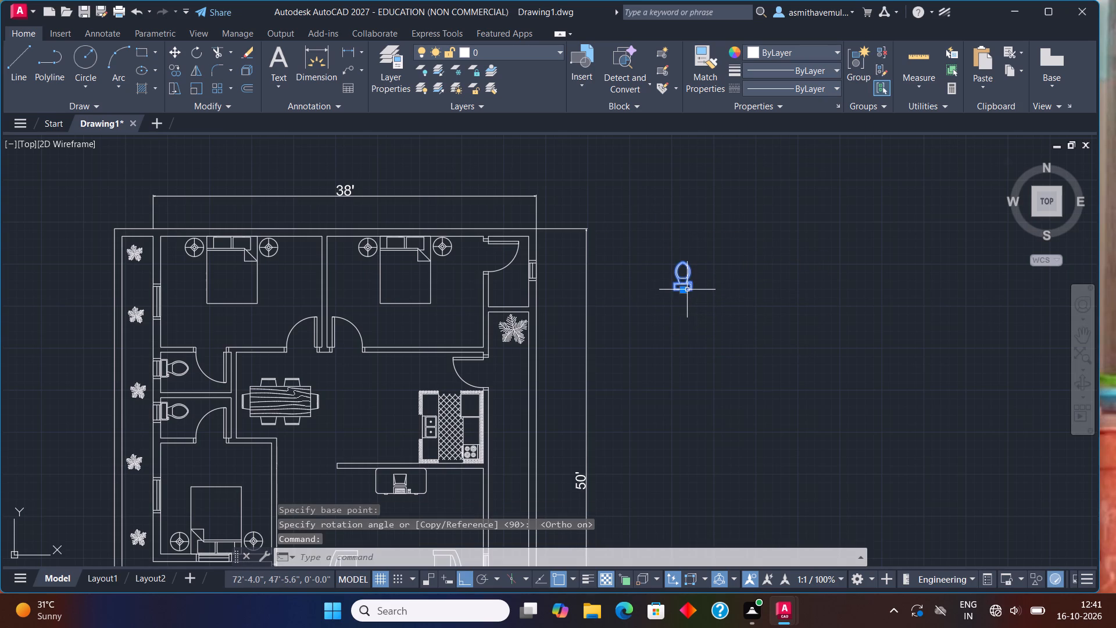
key(m)
key(Return)
key(F8)
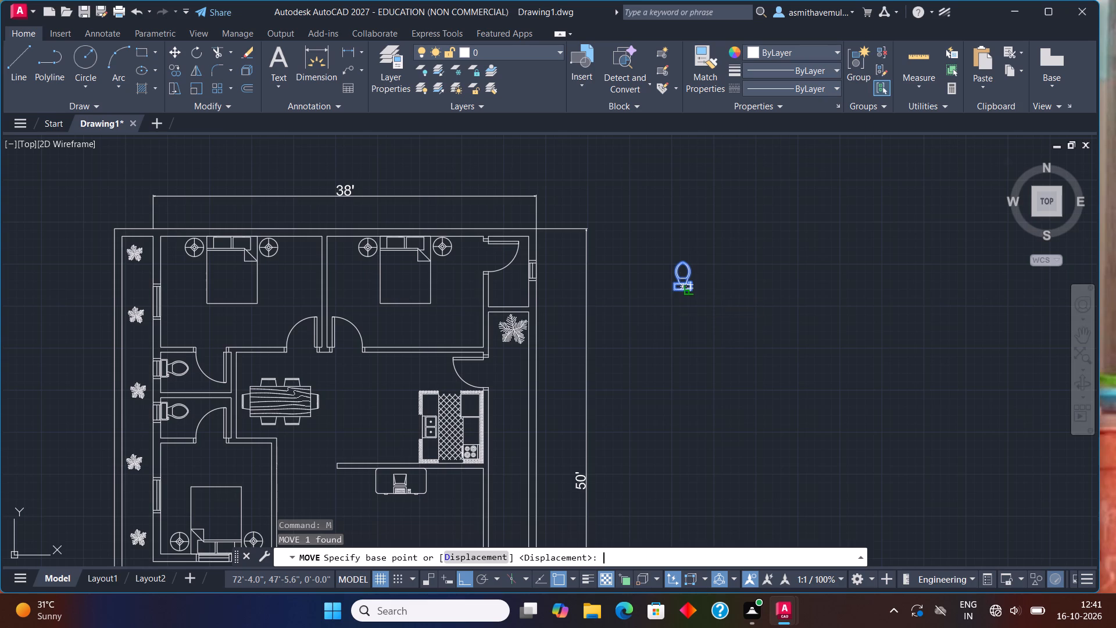
click(682, 291)
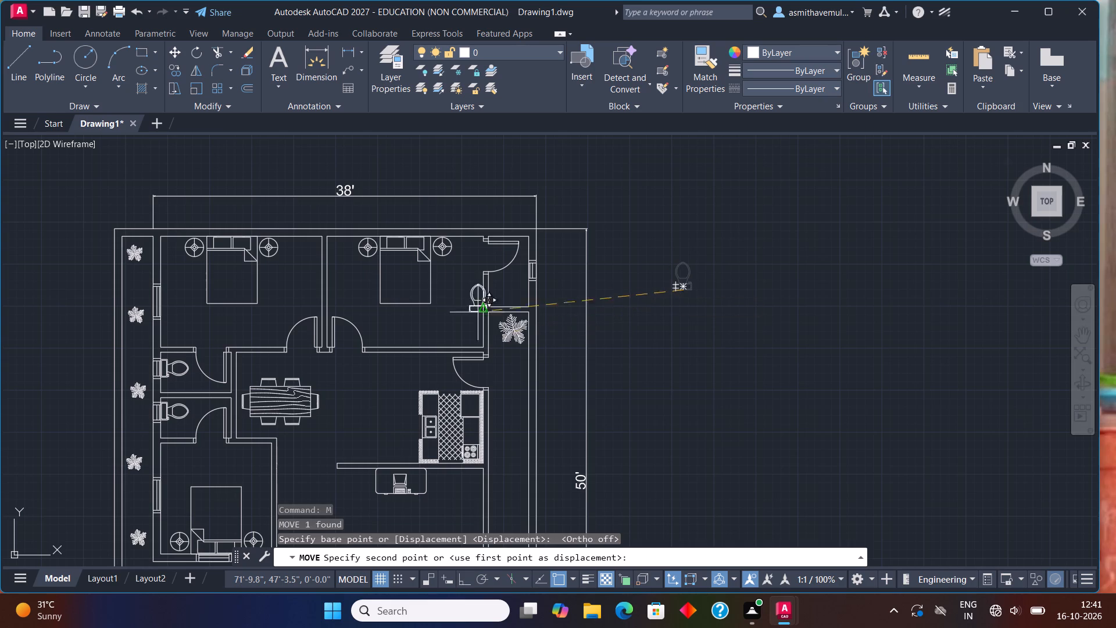
scroll(487, 311, up, 4)
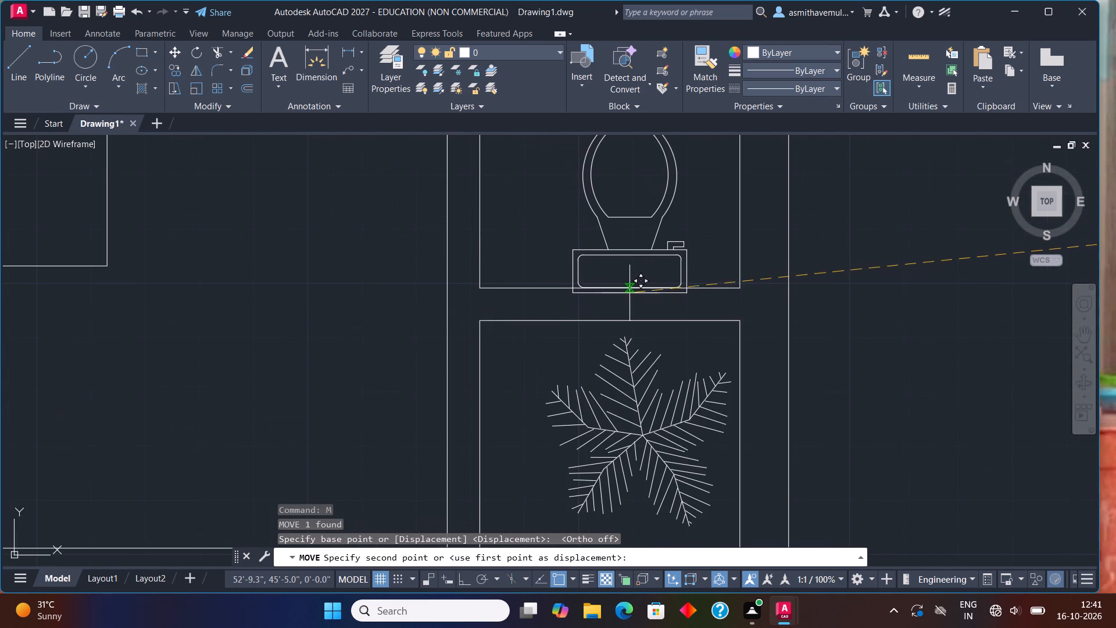
scroll(624, 285, up, 2)
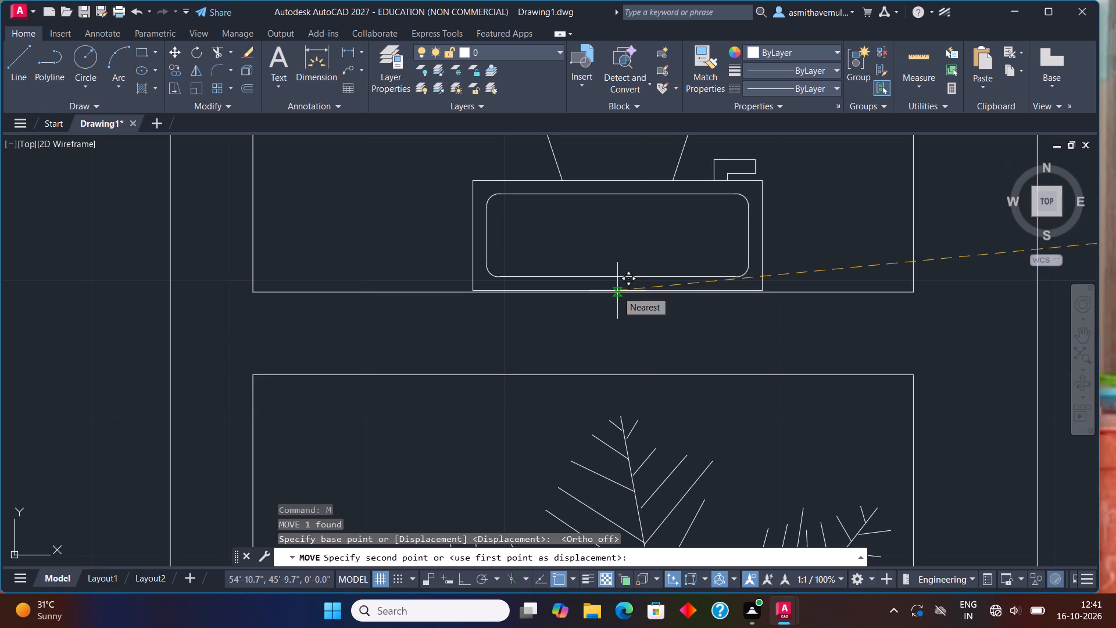
scroll(615, 296, up, 2)
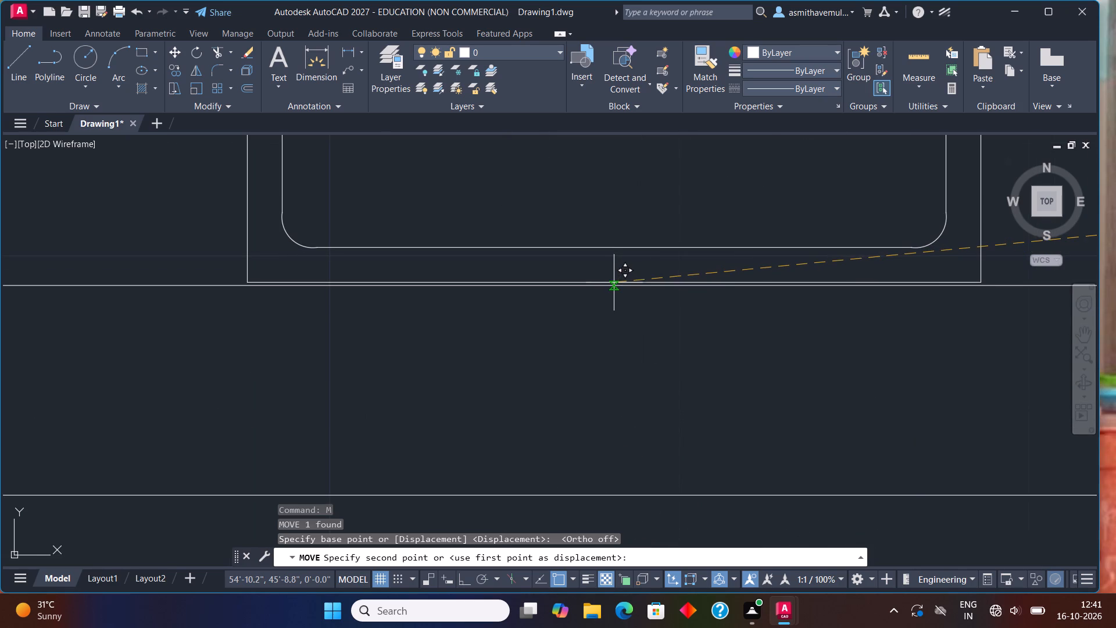
click(614, 284)
Draw a rectangle 1'6" long and 6" wide in the empty space east of the plan.
scroll(613, 301, down, 3)
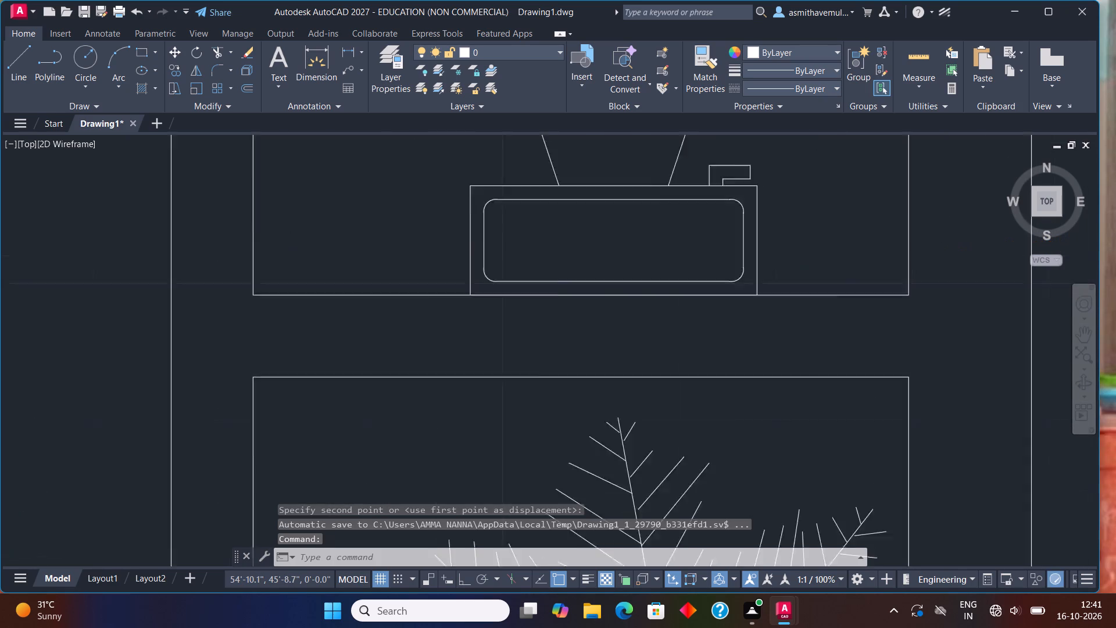
scroll(613, 301, down, 5)
scroll(661, 366, down, 2)
middle_drag(664, 392, 717, 308)
scroll(718, 309, up, 2)
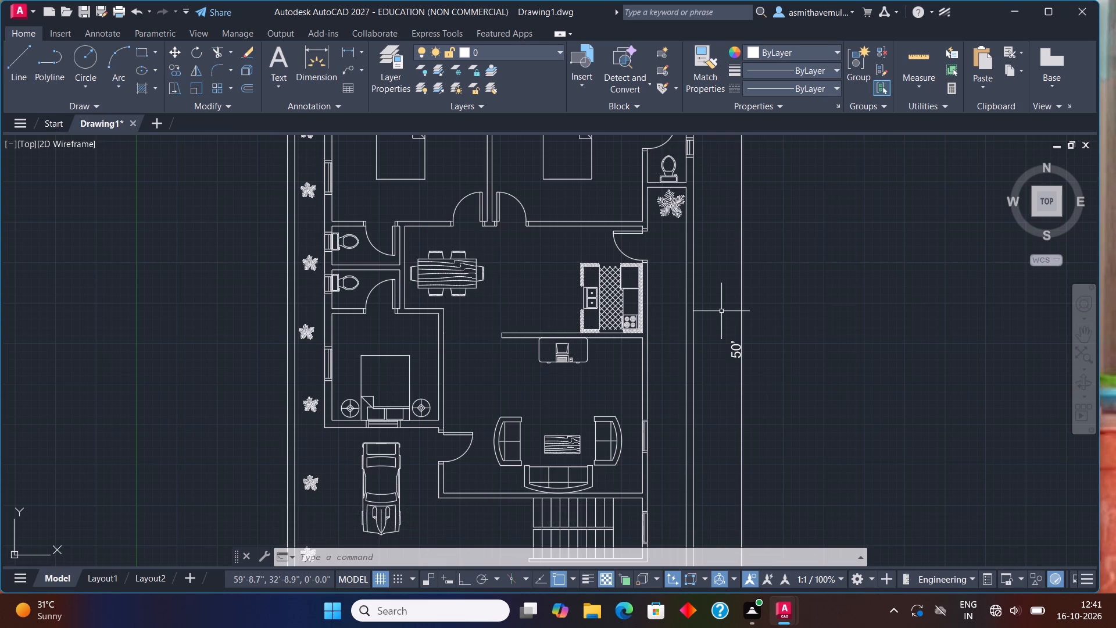
middle_drag(814, 305, 812, 305)
middle_drag(812, 305, 479, 386)
text(REC)
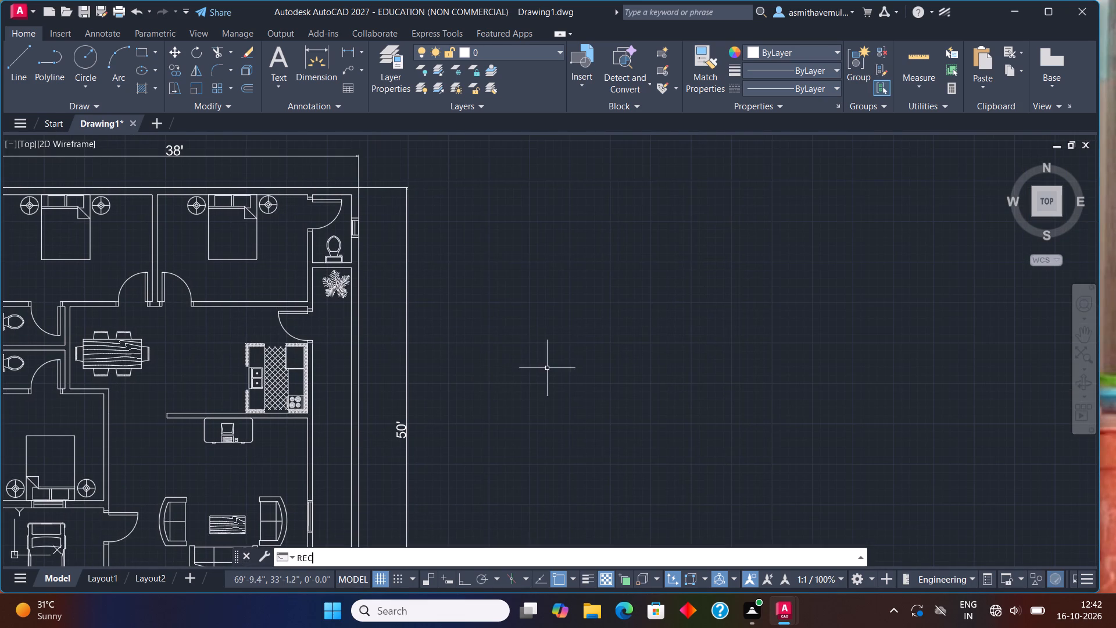
key(Return)
click(553, 390)
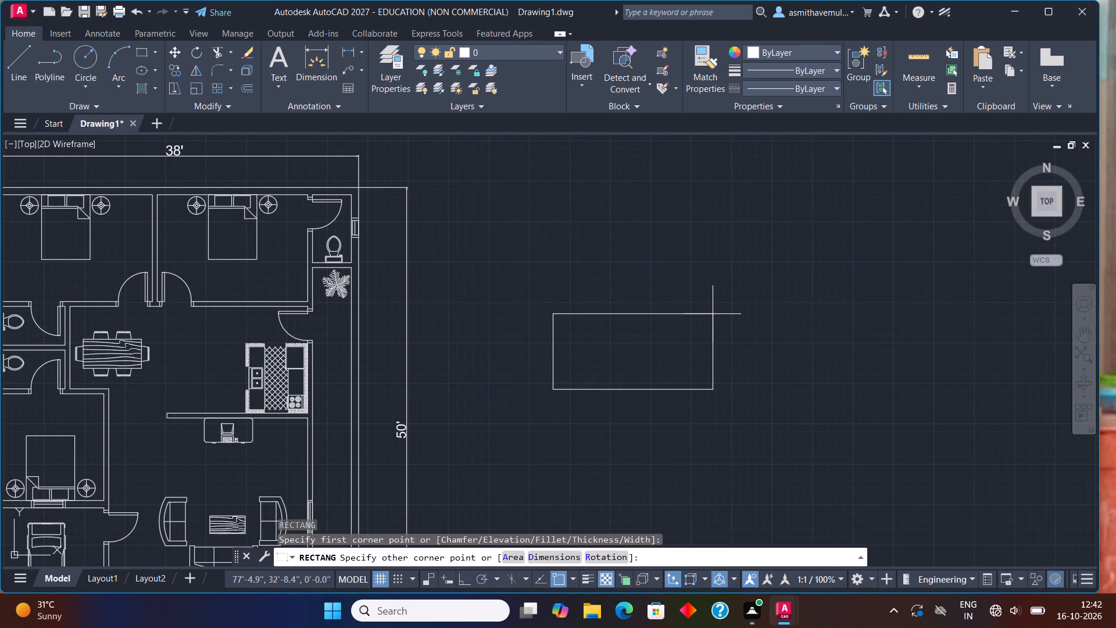
key(d)
key(Return)
text(1')
text(6")
key(Return)
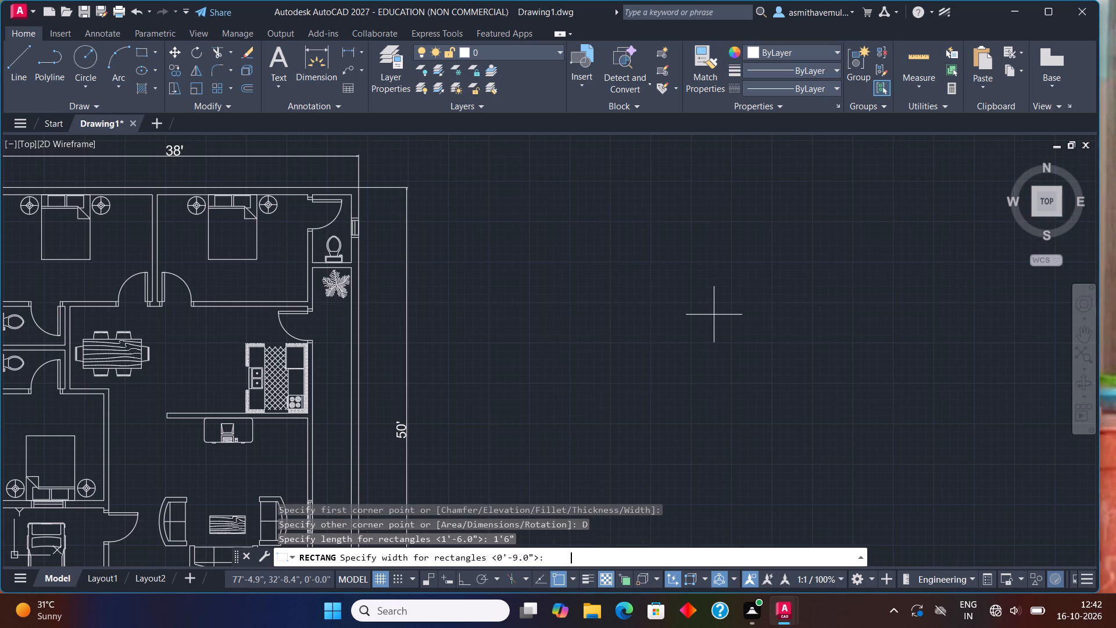
text(6")
key(Return)
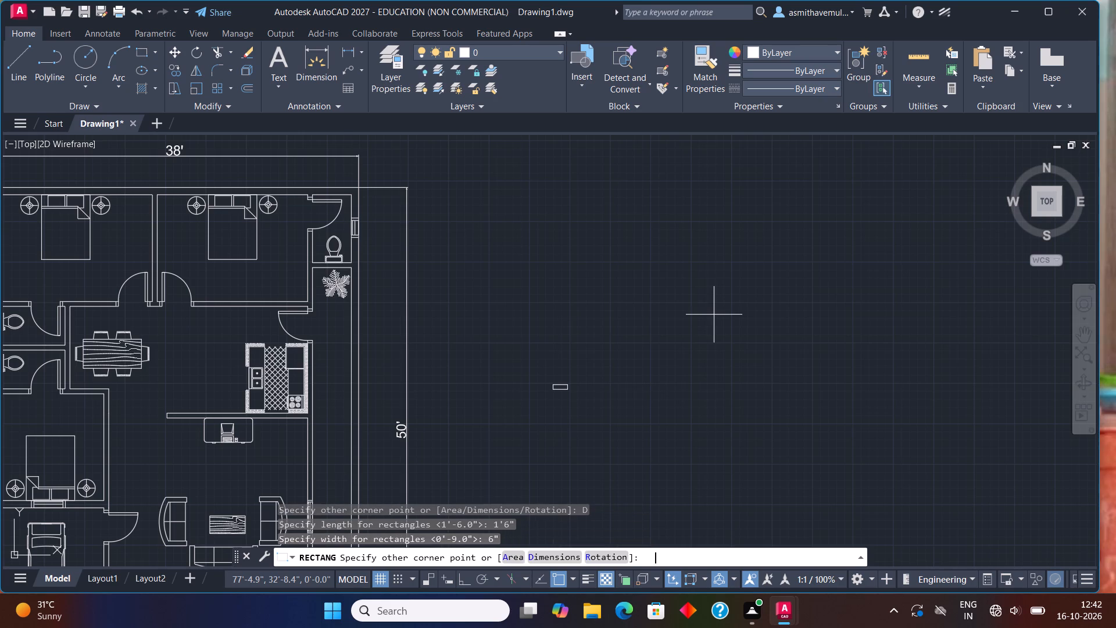
click(610, 395)
Draw a horizontal centre line between the midpoints of the new rectangle's short sides.
scroll(566, 395, up, 3)
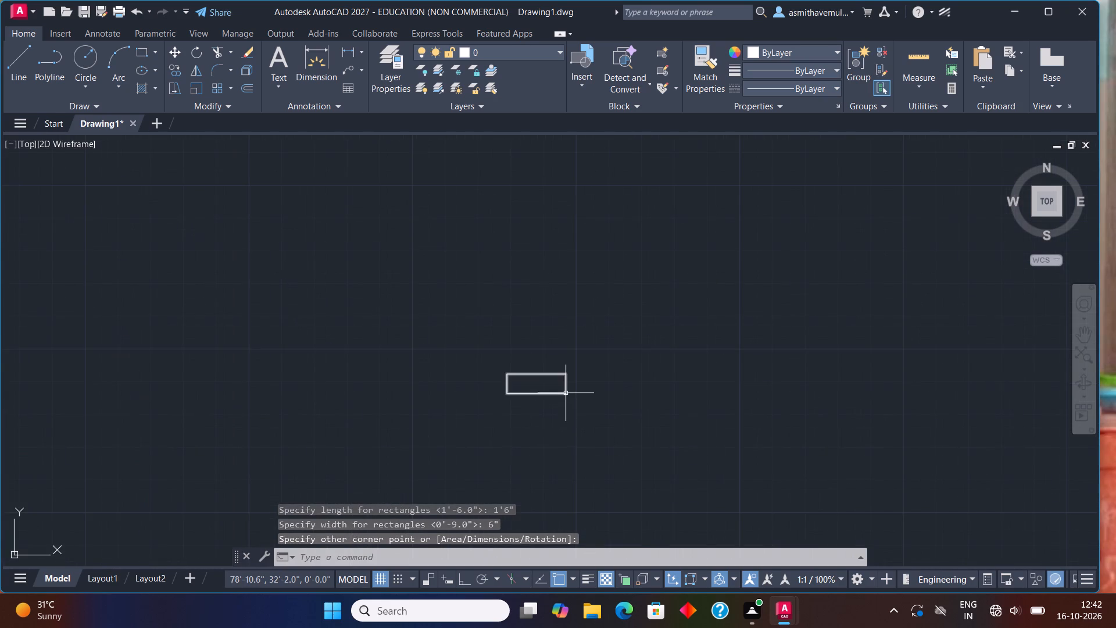
middle_drag(570, 392, 706, 413)
key(l)
key(Return)
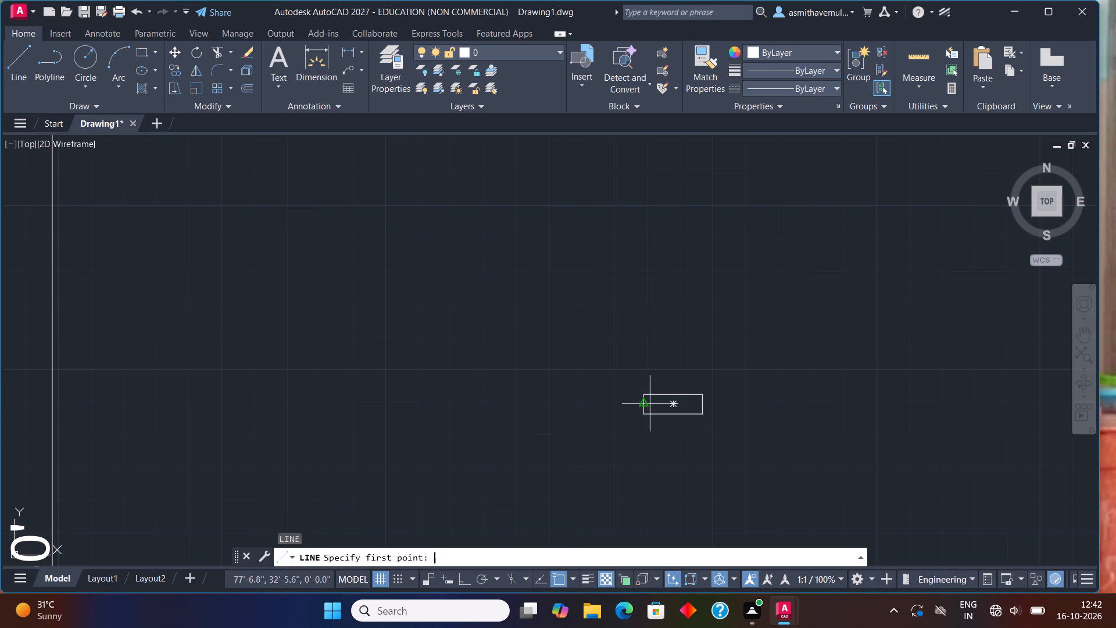
scroll(648, 403, up, 1)
click(639, 407)
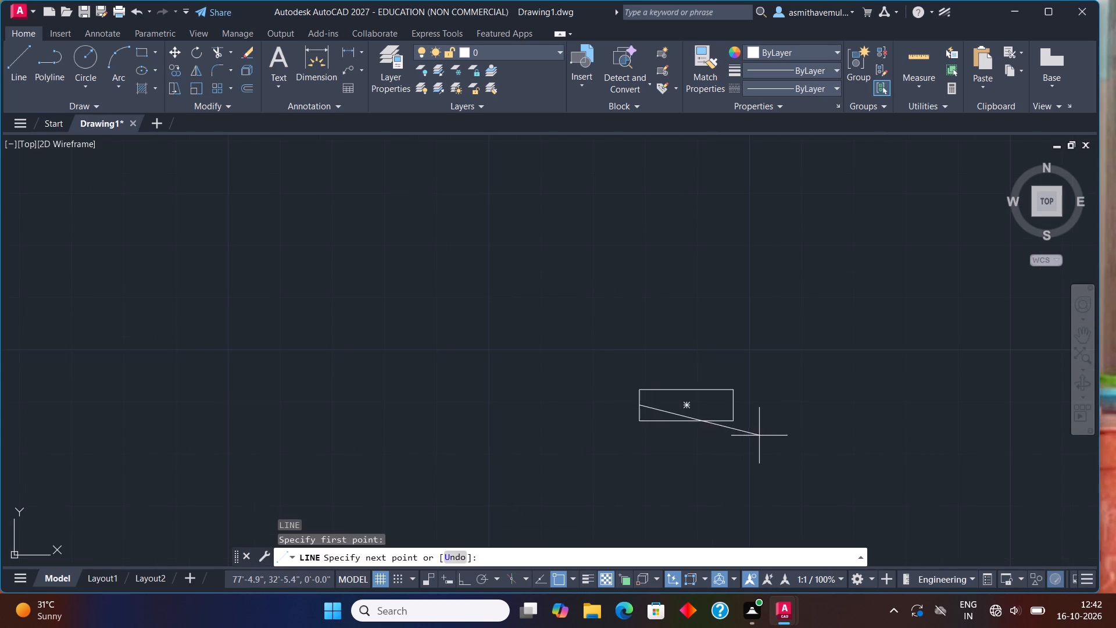
click(731, 408)
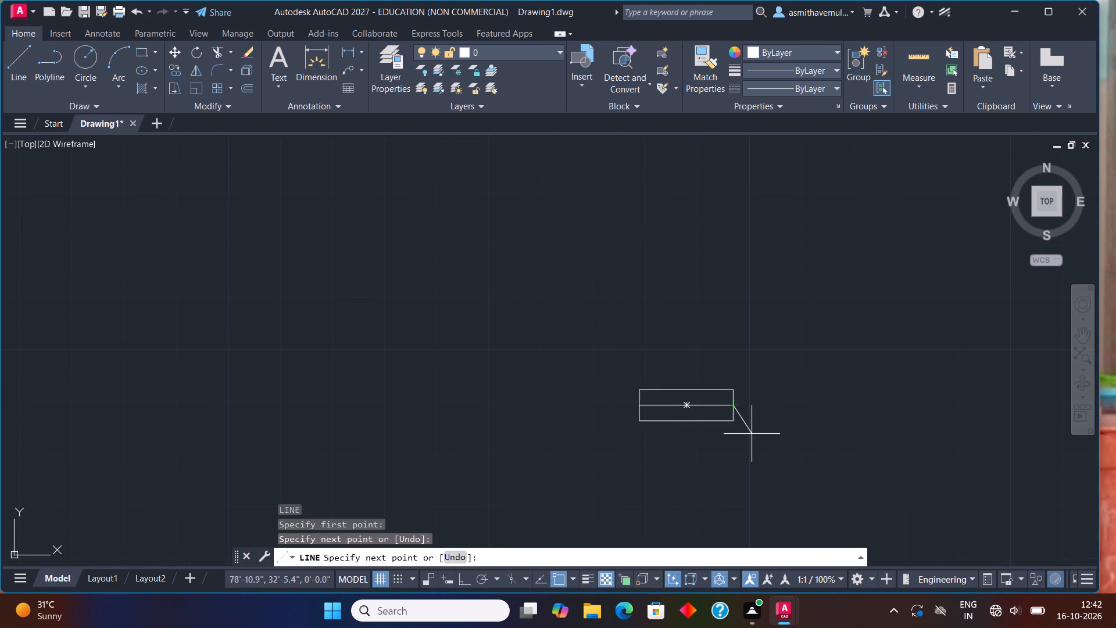
key(Escape)
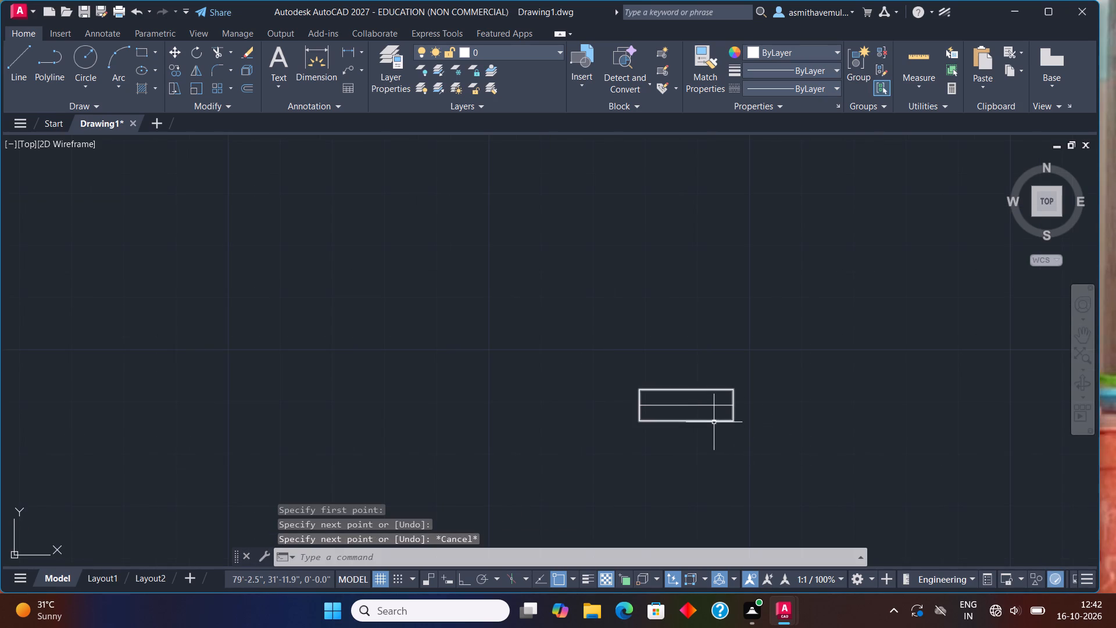
Explode the 1'6" by 6" rectangle into separate lines.
click(713, 421)
key(x)
key(Return)
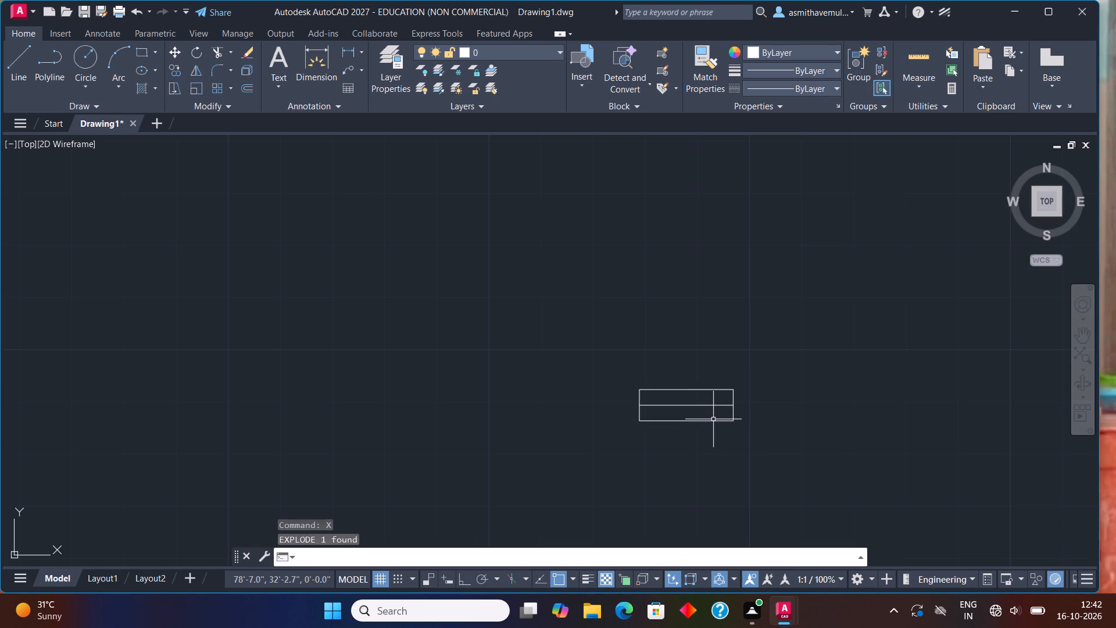
Offset the centre line 2" north and both short sides 2" outward to form the small window symbol.
key(o)
key(Return)
key(2)
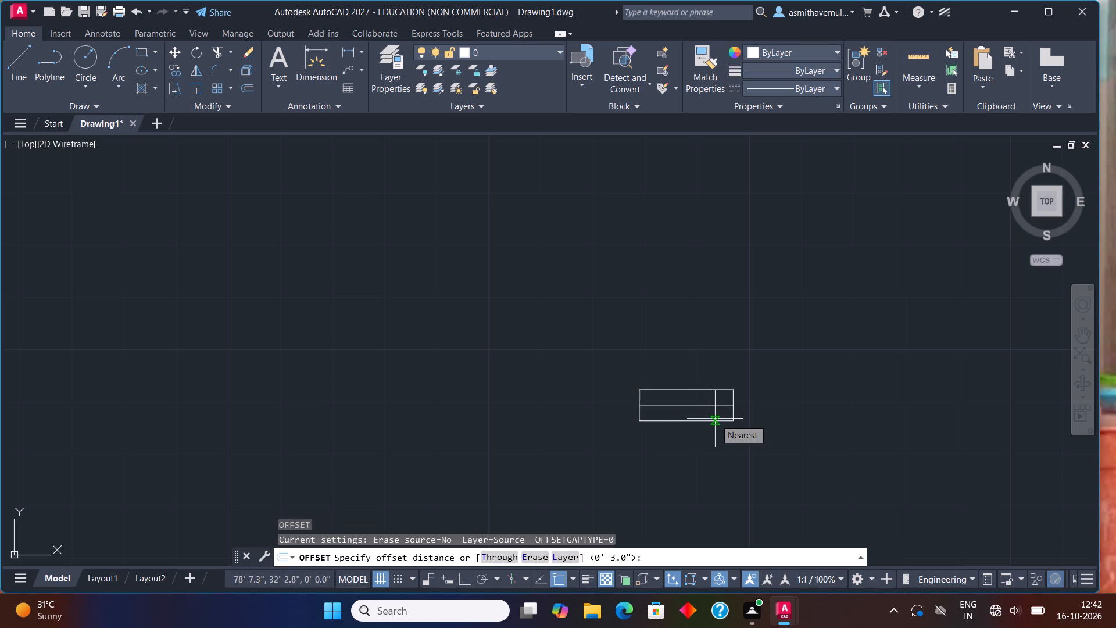
key(shift+quotedbl)
key(Return)
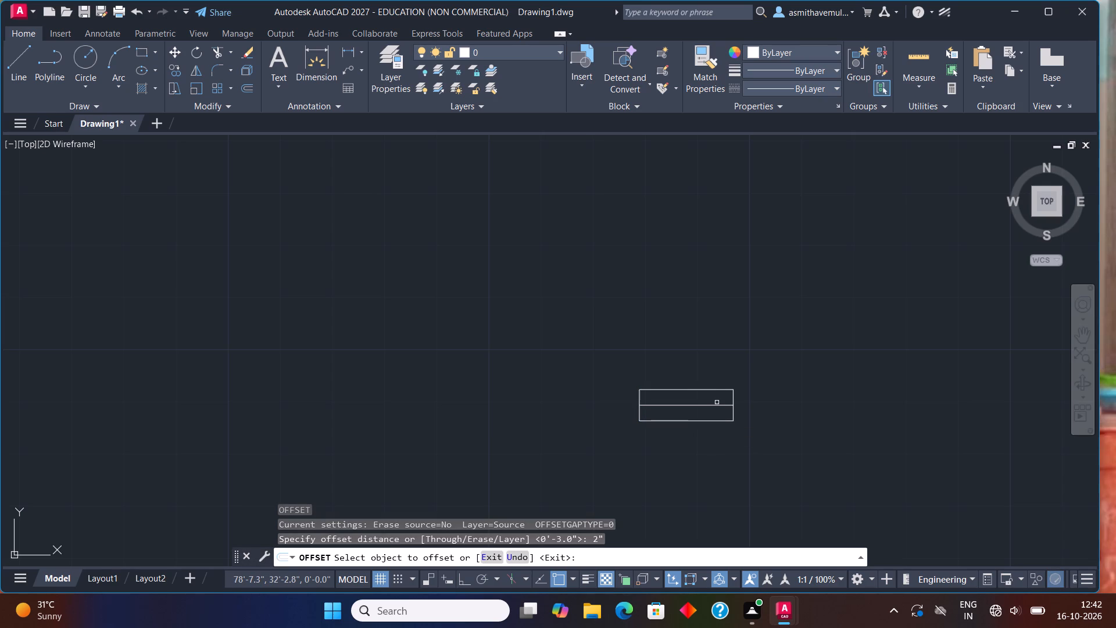
click(714, 406)
click(714, 397)
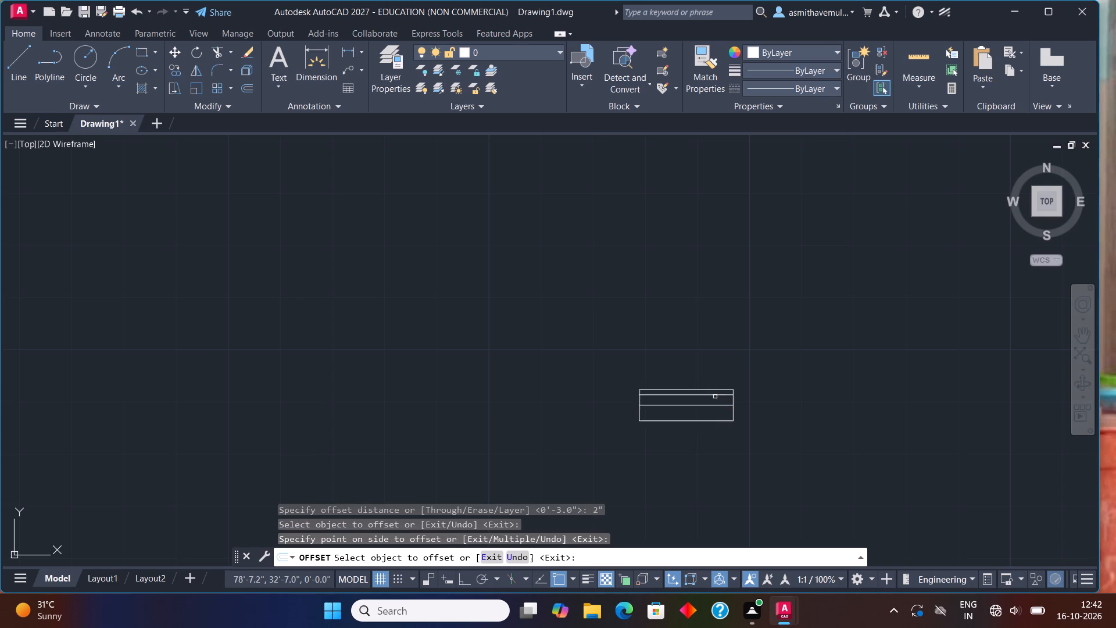
click(732, 401)
click(832, 401)
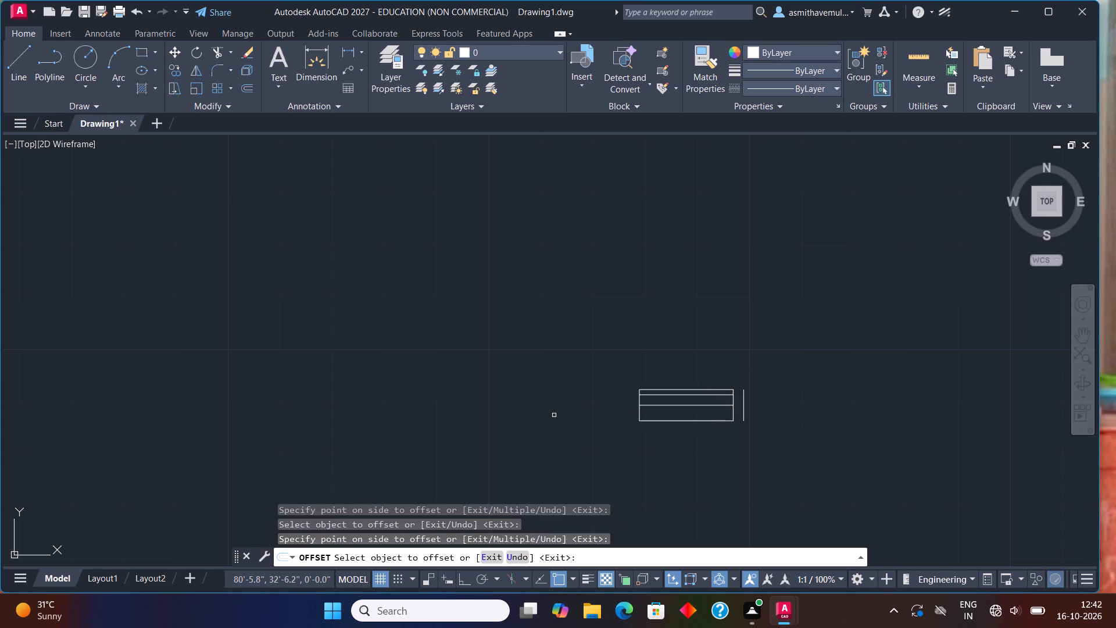
click(638, 414)
click(627, 418)
key(Escape)
Rotate the whole window symbol 90° counterclockwise about the north end of its east end line so it stands vertically.
drag(793, 374, 606, 447)
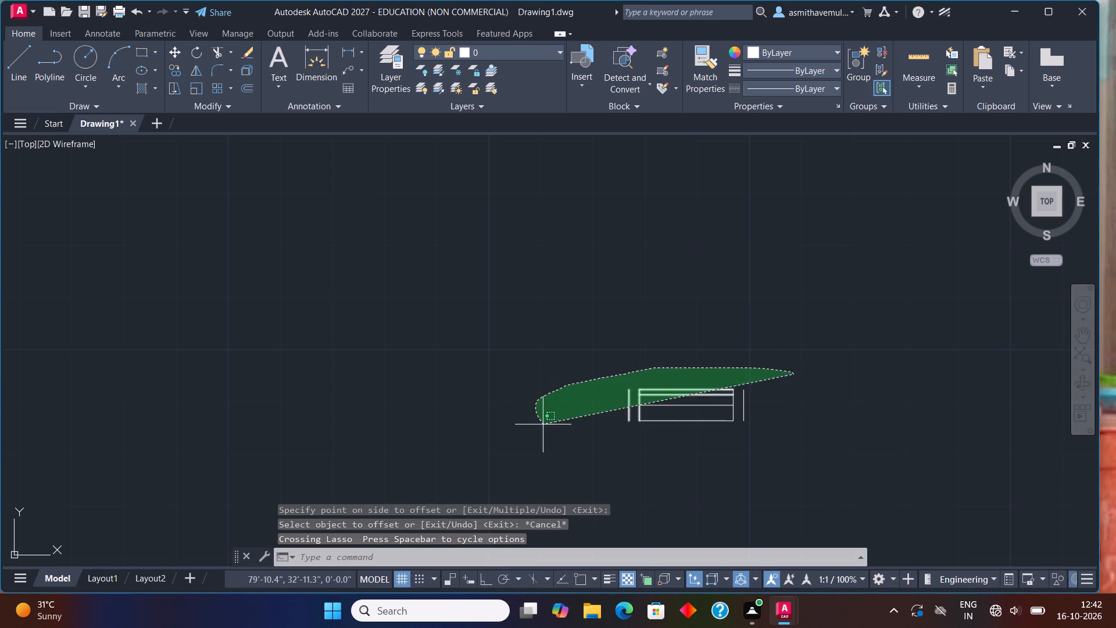
drag(606, 447, 871, 430)
key(r)
key(o)
key(Return)
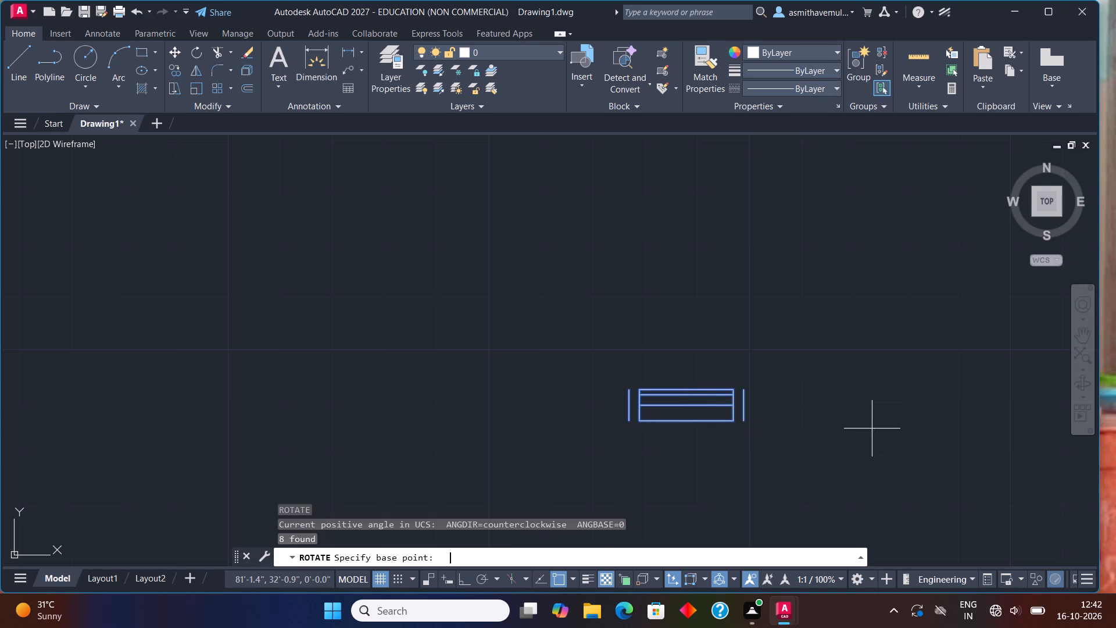
click(743, 390)
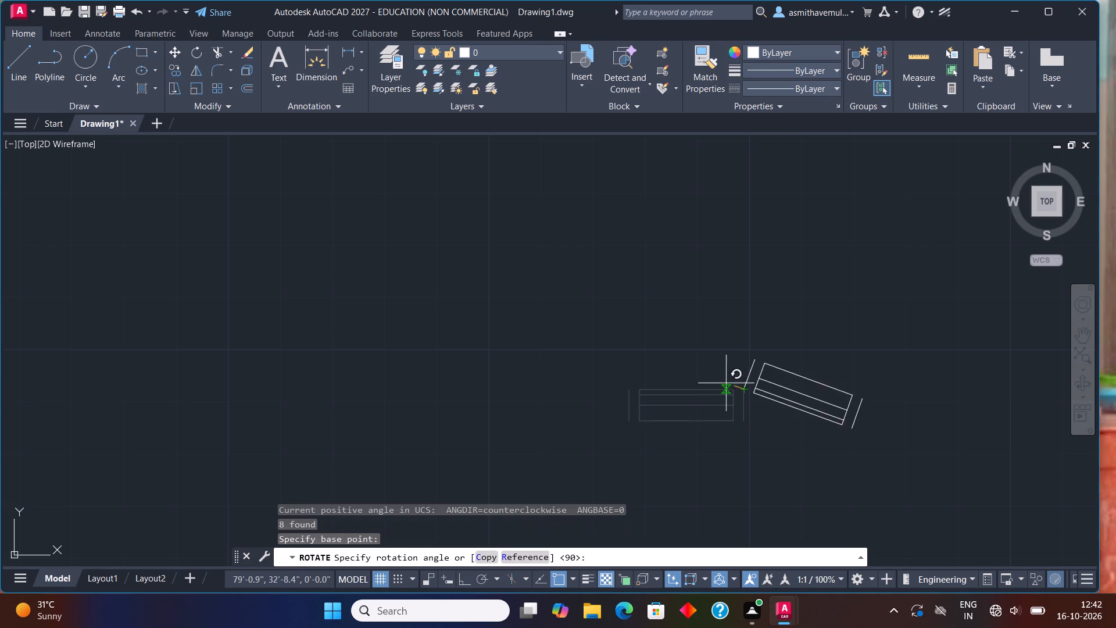
key(F8)
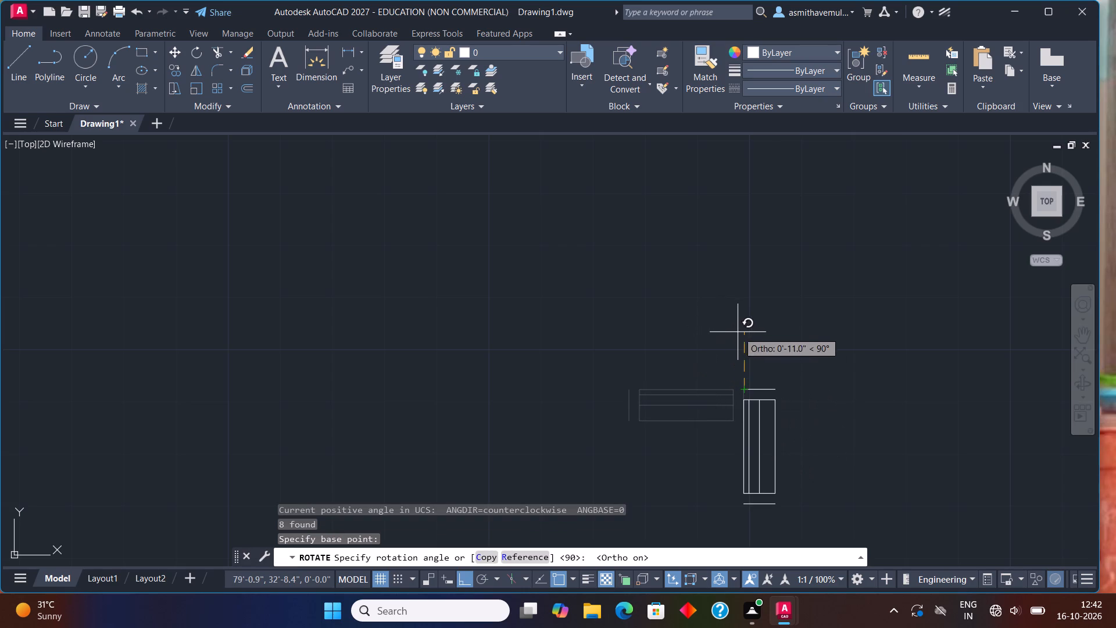
click(744, 336)
Move the whole small window symbol from its north end line onto the kitchen's east wall, beside the counter.
drag(785, 345, 764, 506)
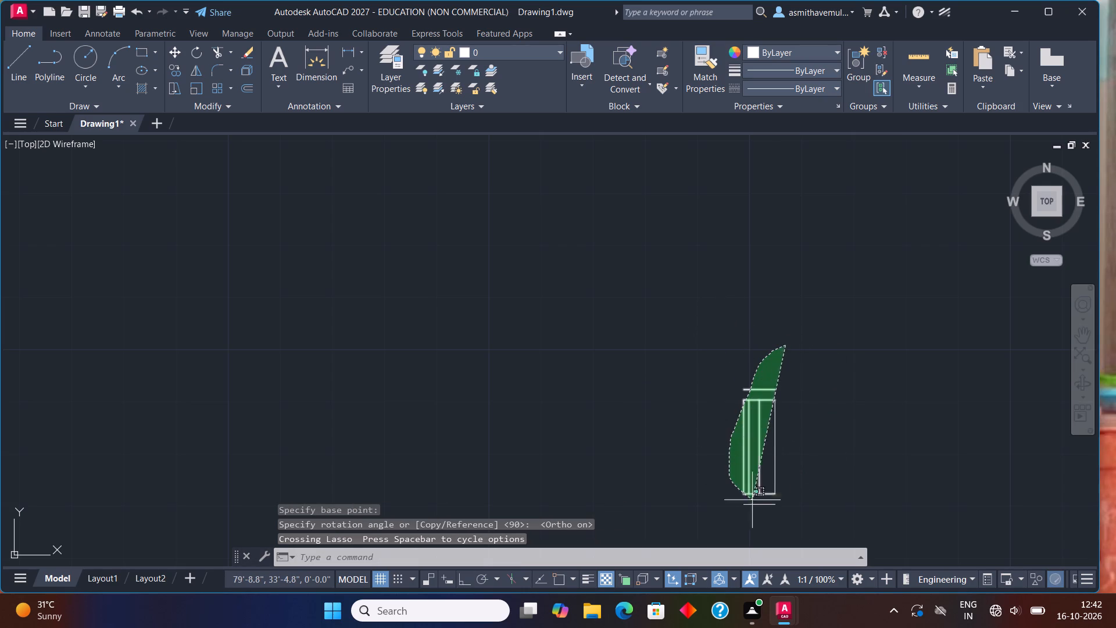
drag(764, 506, 823, 507)
key(m)
key(Return)
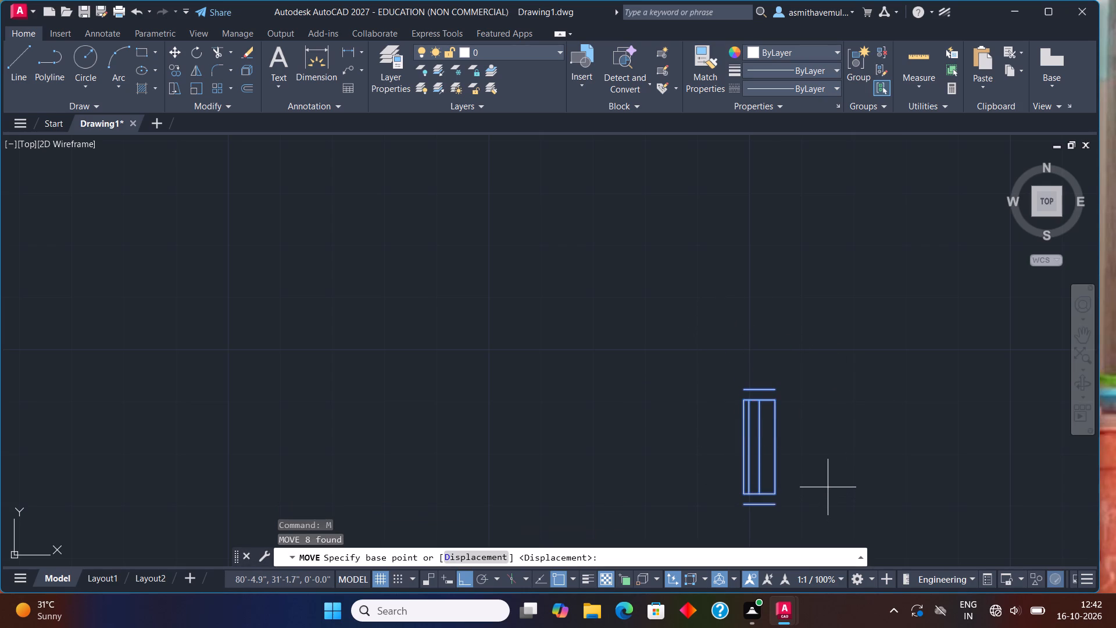
key(F8)
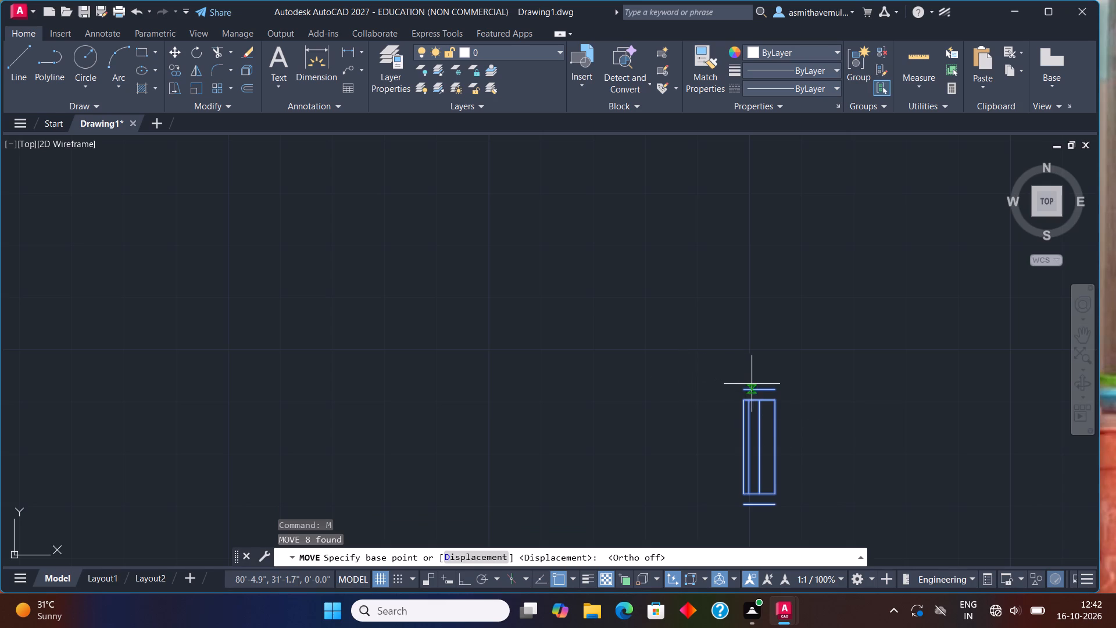
click(741, 388)
scroll(385, 243, down, 3)
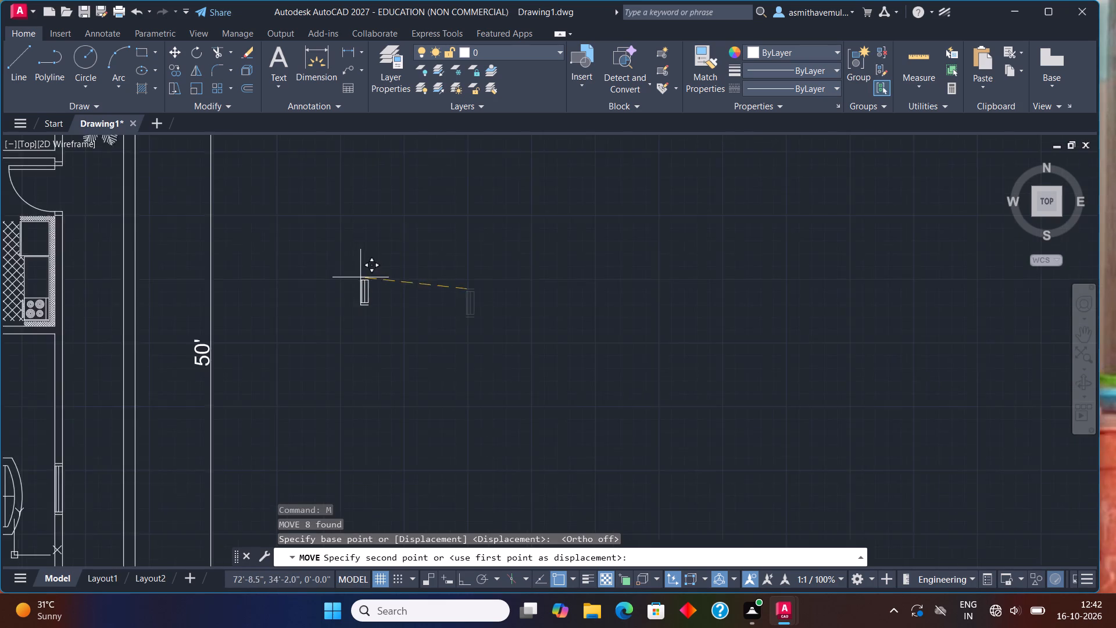
scroll(357, 284, down, 1)
middle_drag(348, 292, 884, 352)
scroll(734, 340, up, 1)
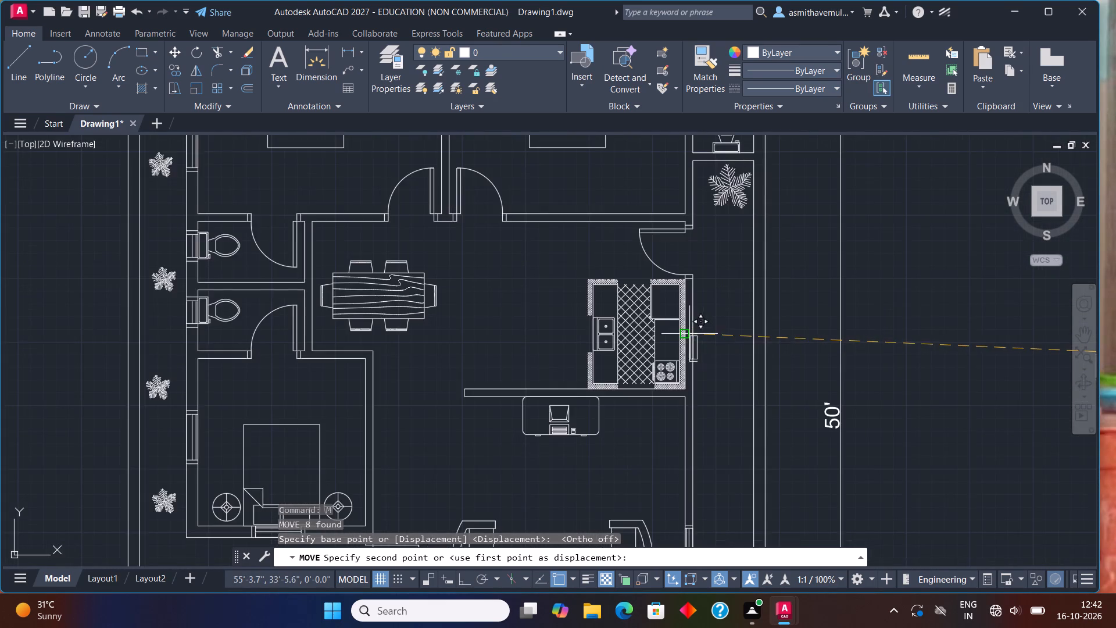
scroll(689, 333, up, 5)
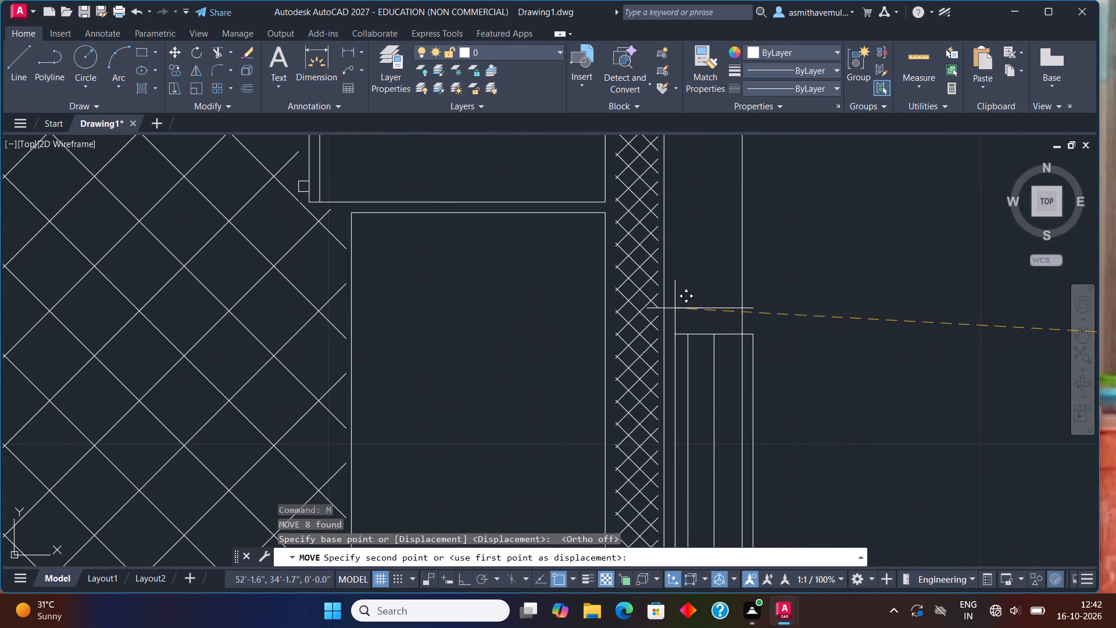
click(664, 311)
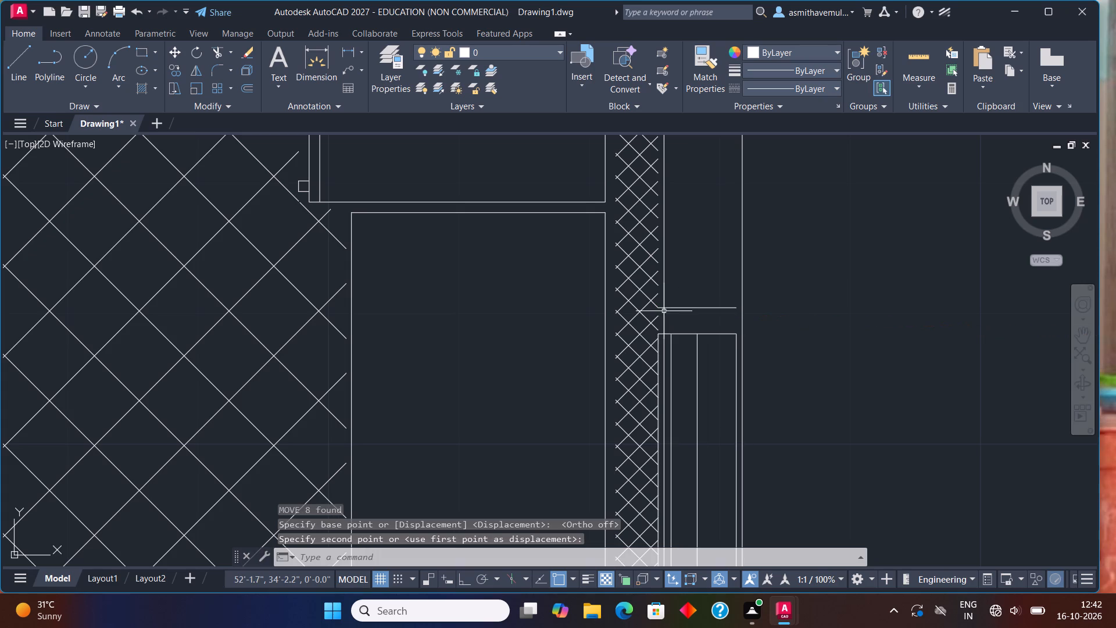
Move only the symbol's four end lines and two inner long lines so they fit flush between the kitchen east wall's faces.
drag(721, 299, 697, 316)
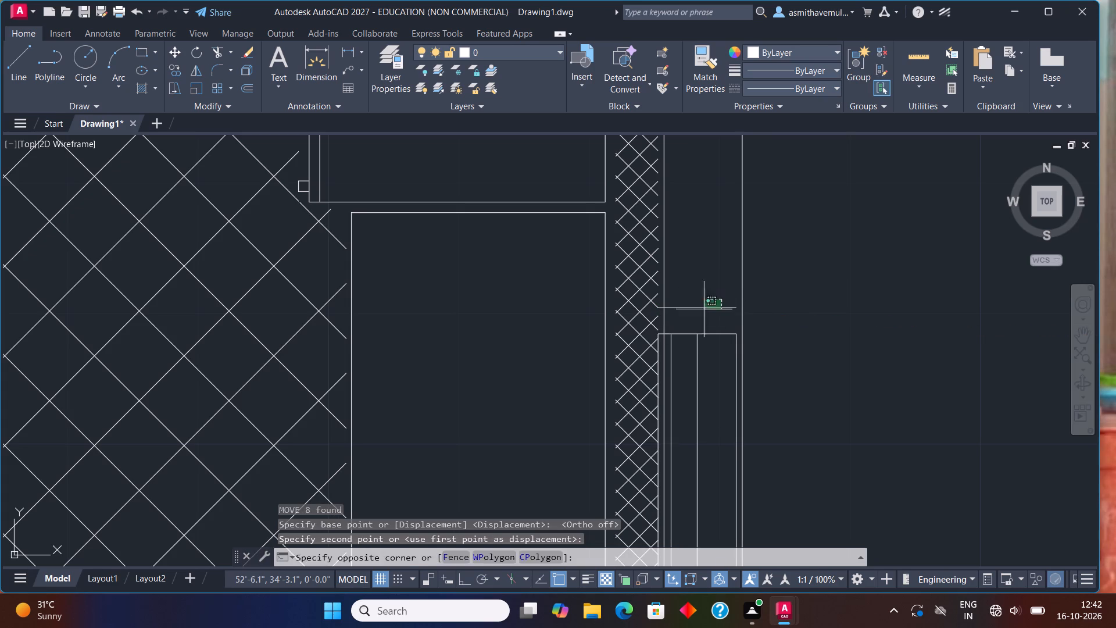
drag(697, 316, 725, 458)
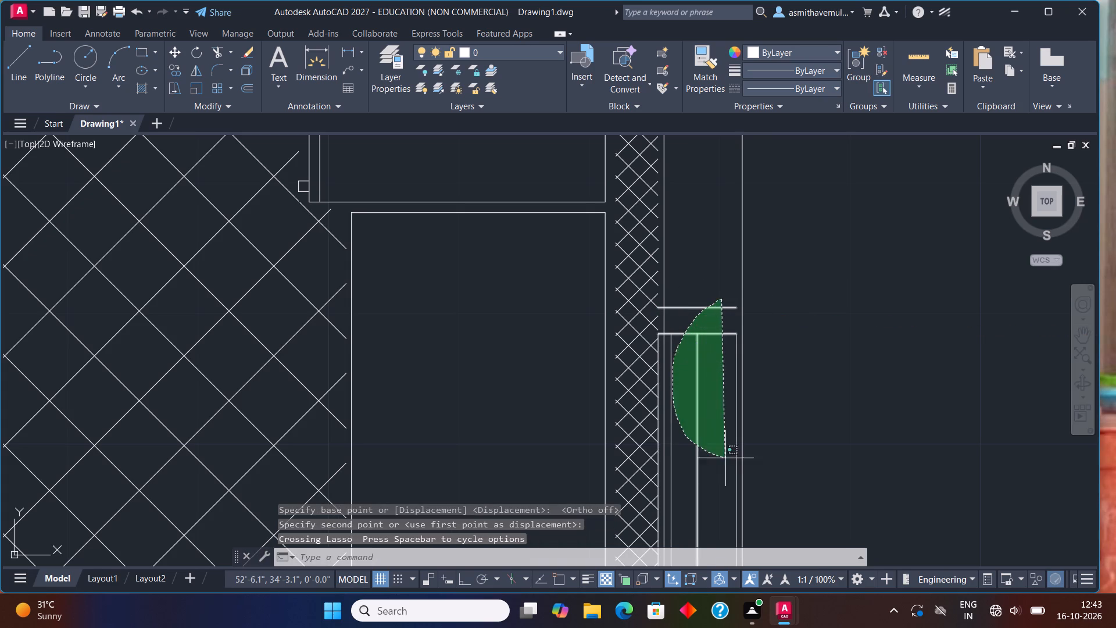
middle_drag(718, 314, 746, 220)
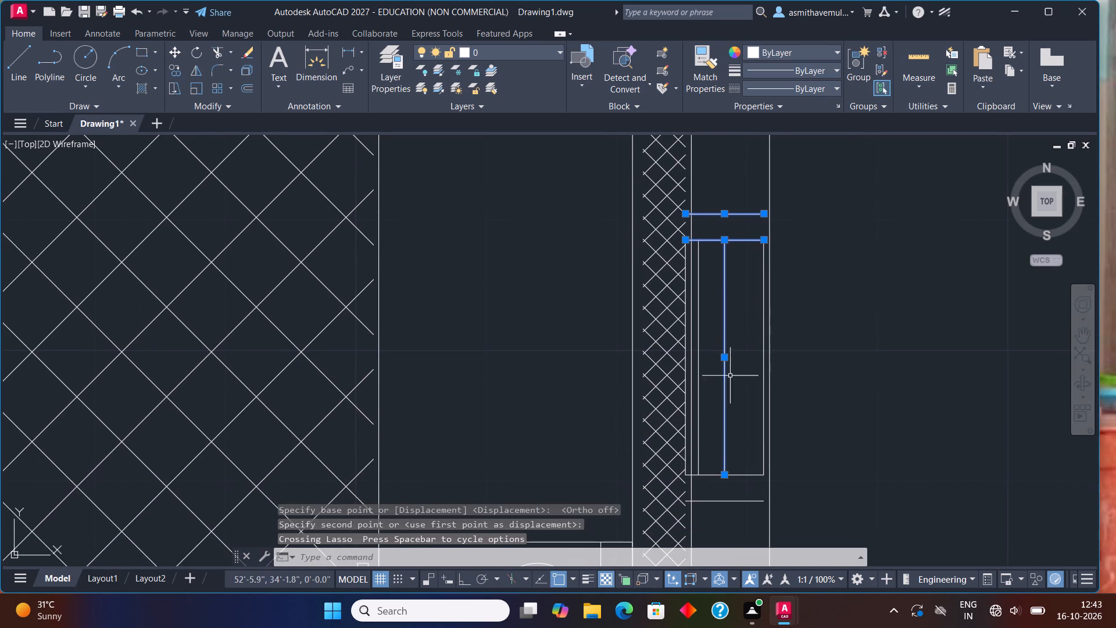
click(697, 387)
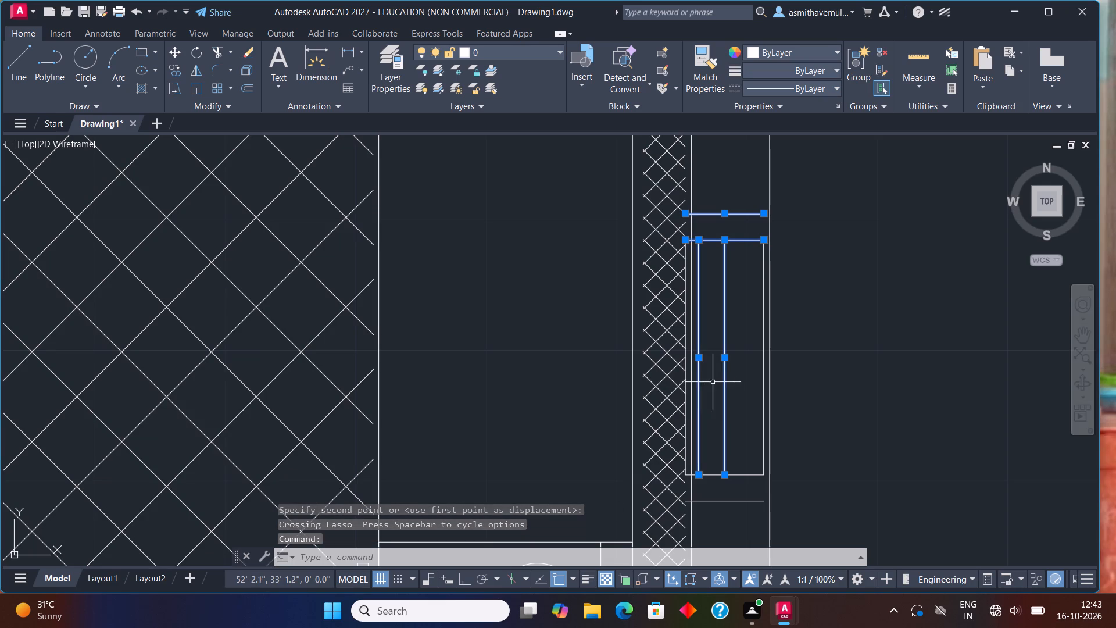
click(749, 475)
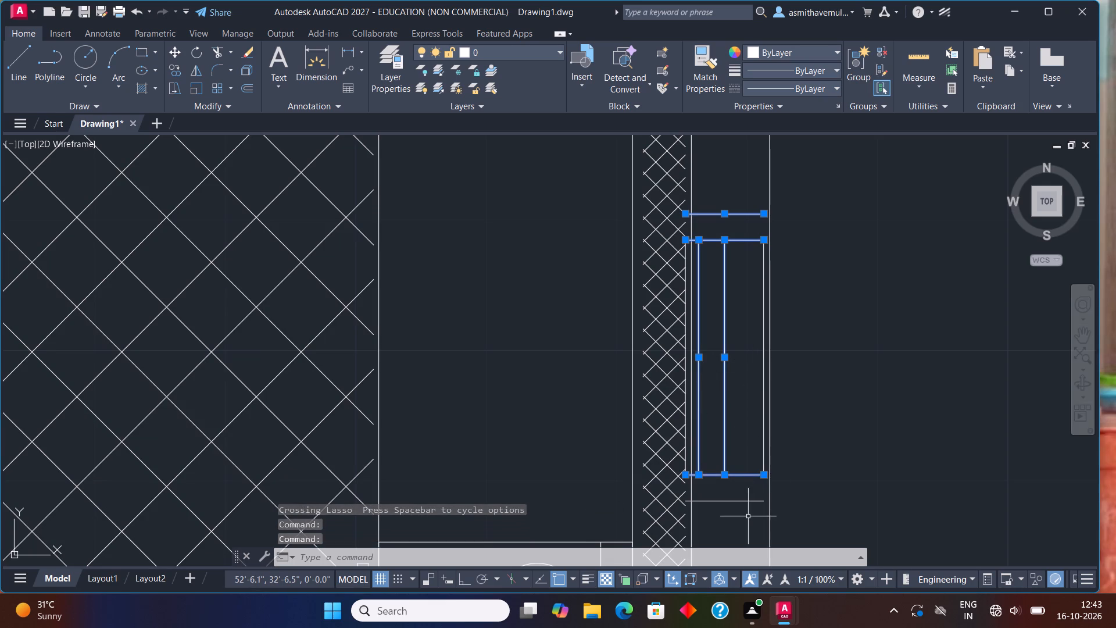
click(747, 501)
key(m)
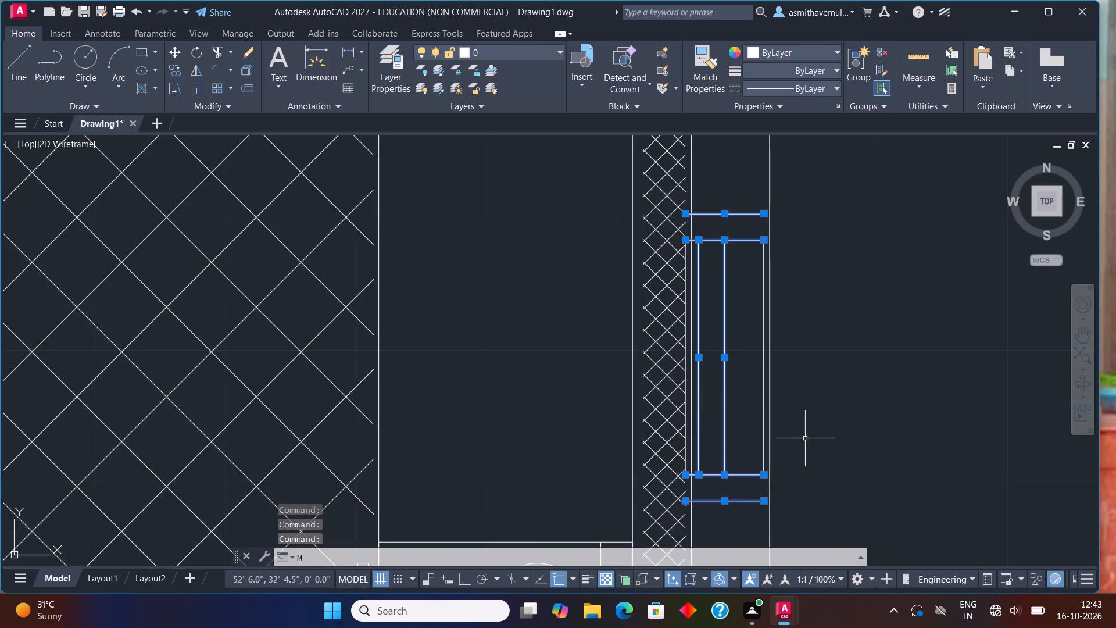
key(Return)
click(761, 499)
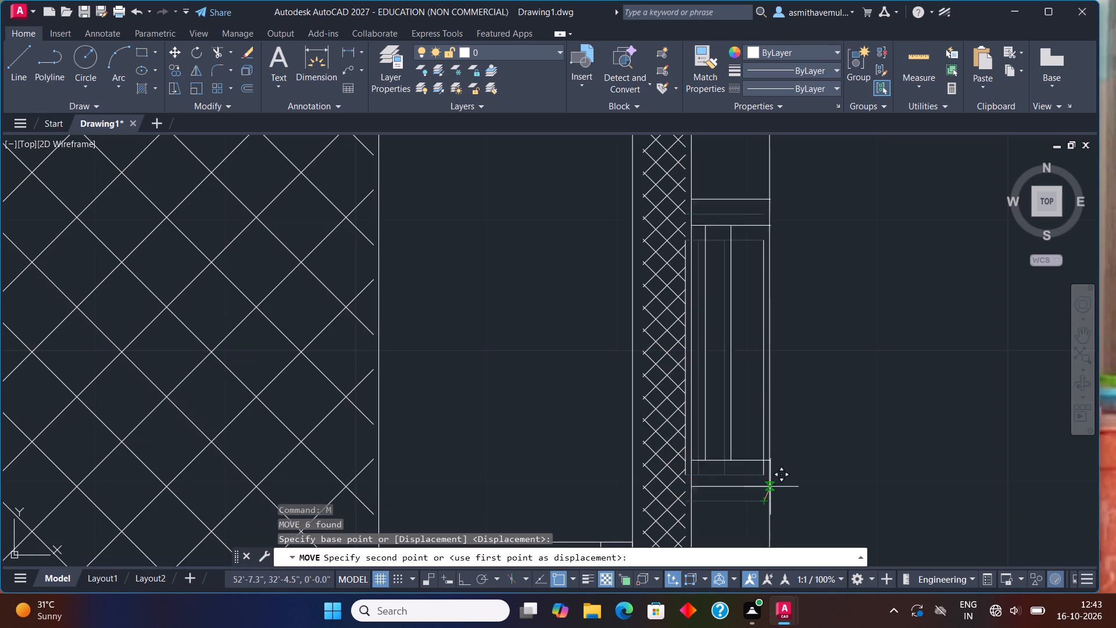
middle_drag(768, 459, 754, 373)
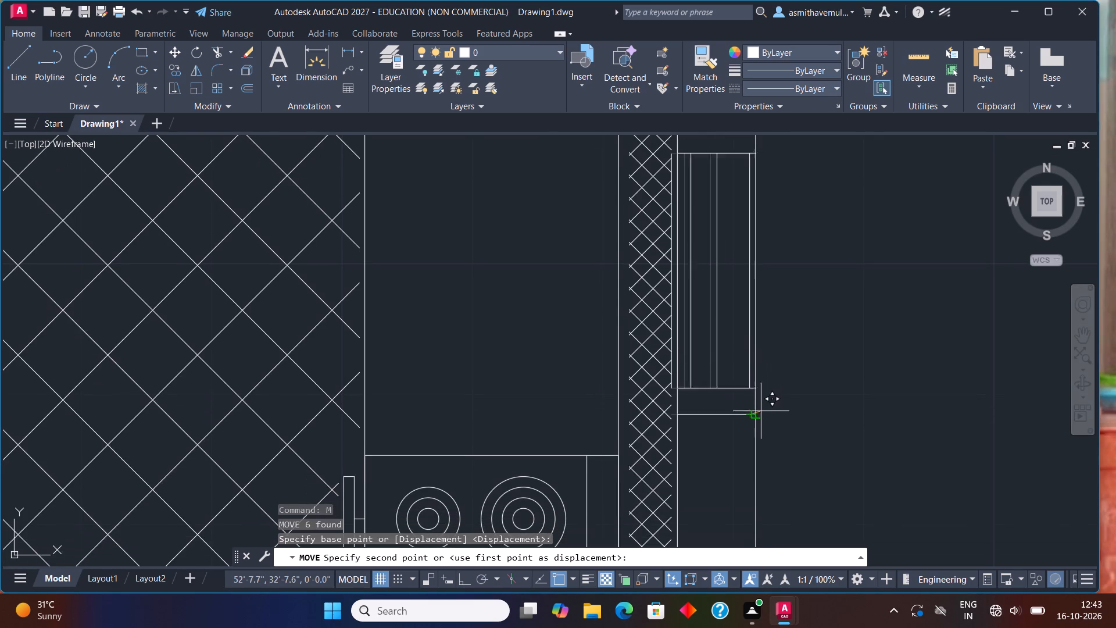
scroll(757, 415, up, 1)
click(753, 415)
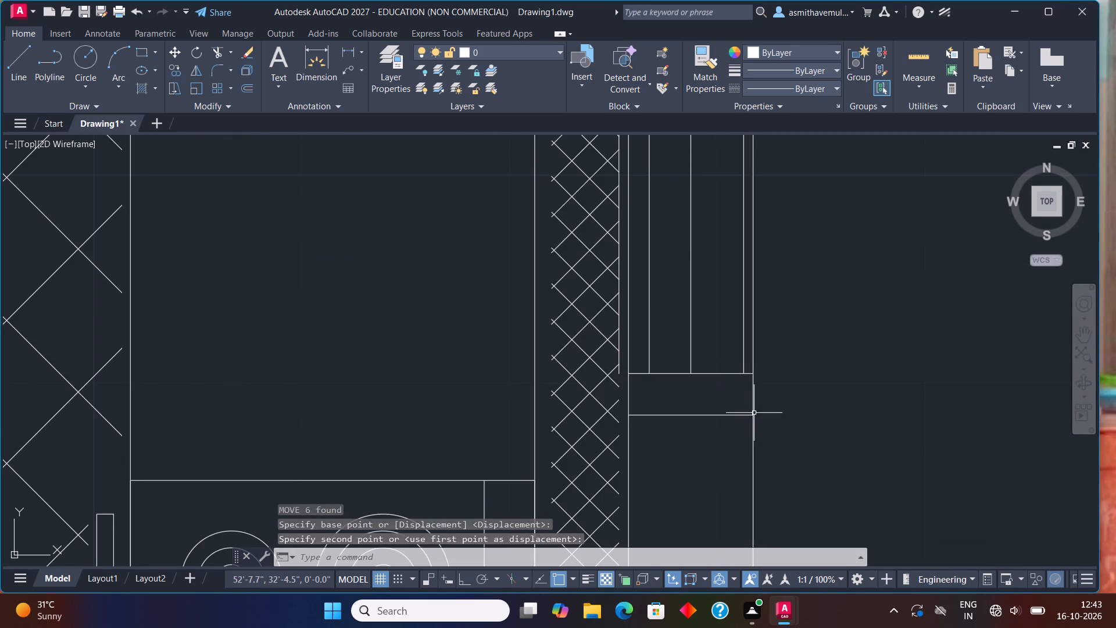
Delete the window symbol's two leftover outer long lines beside the kitchen's east wall faces.
click(746, 333)
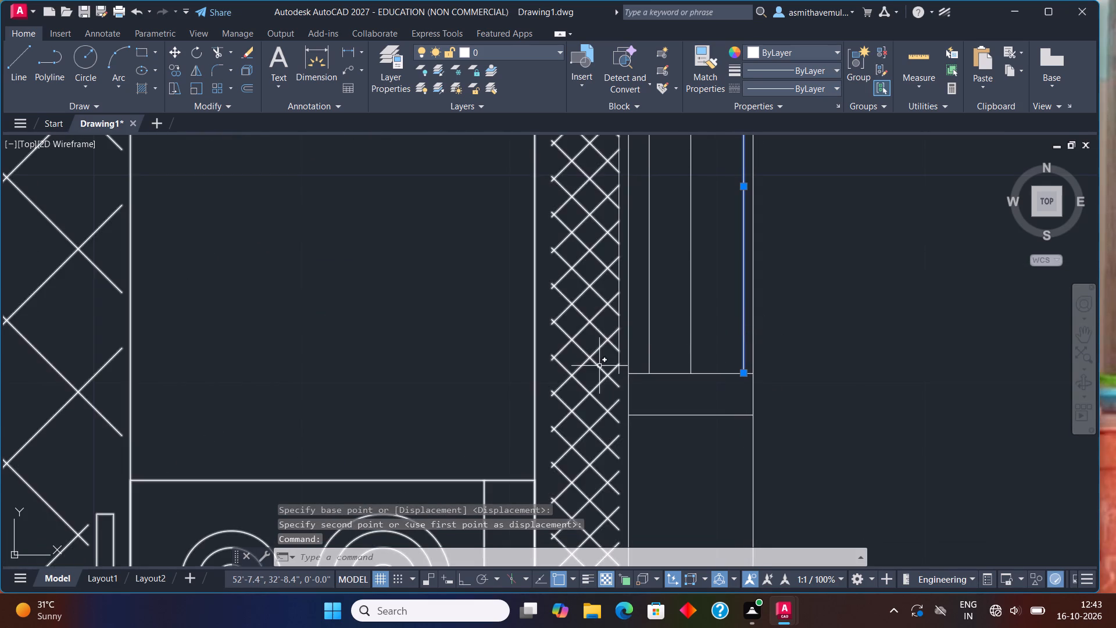
click(618, 361)
key(Delete)
Label the northwest bedroom with 6" high text at 0° rotation reading "BED ROOM 1" over "16'X11'", south of the bed.
scroll(700, 344, down, 6)
middle_drag(728, 360, 752, 283)
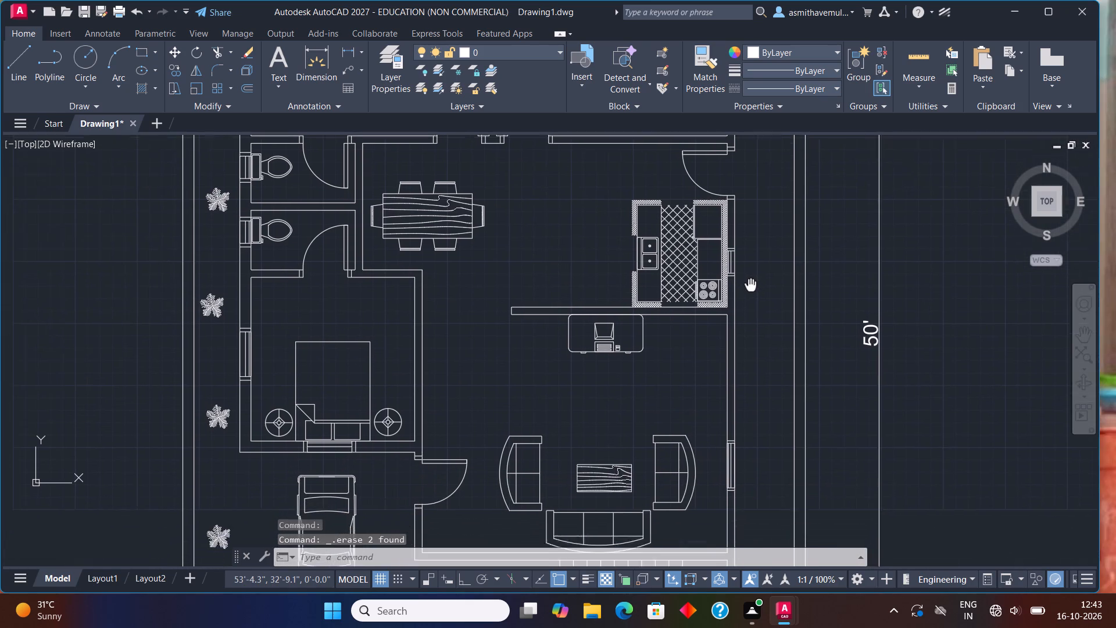
middle_drag(752, 283, 753, 283)
scroll(754, 307, down, 3)
scroll(752, 324, up, 2)
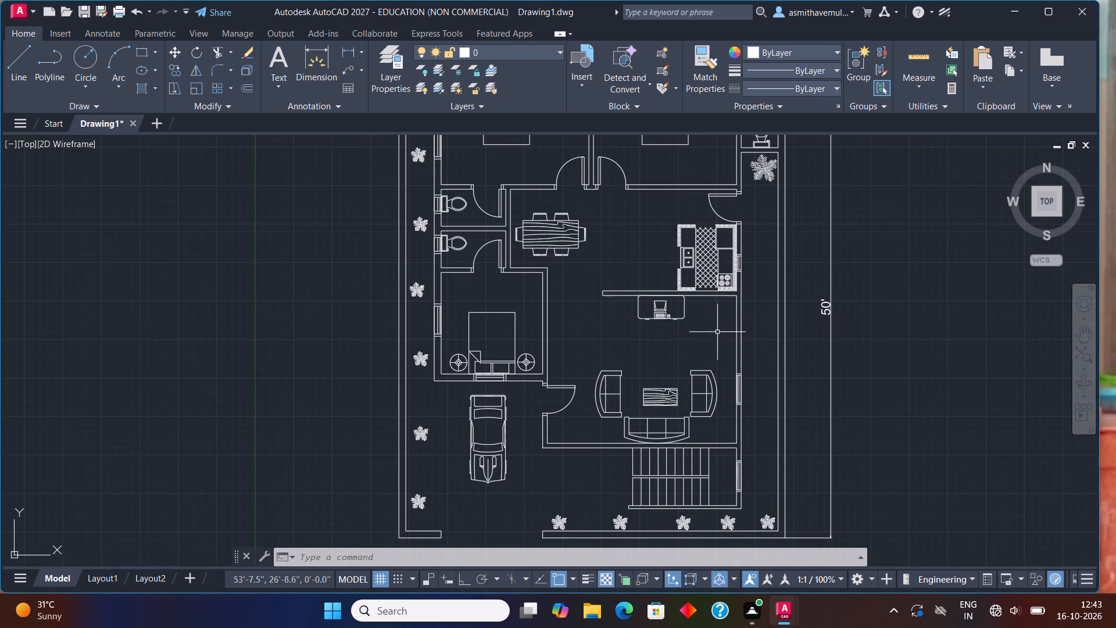
middle_drag(761, 285, 542, 379)
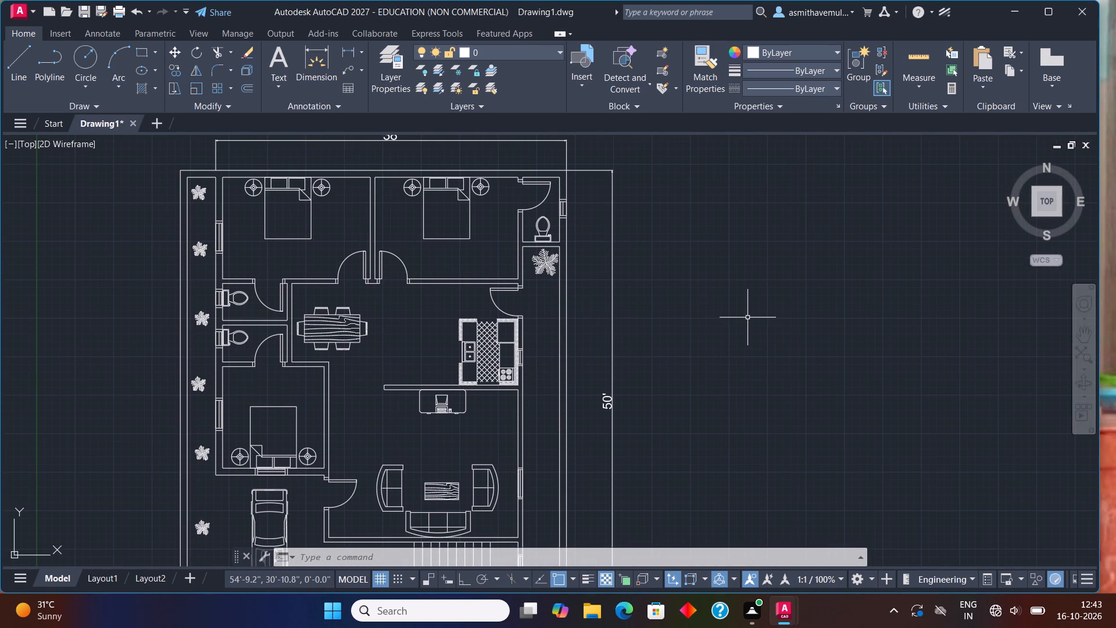
text(TEXT)
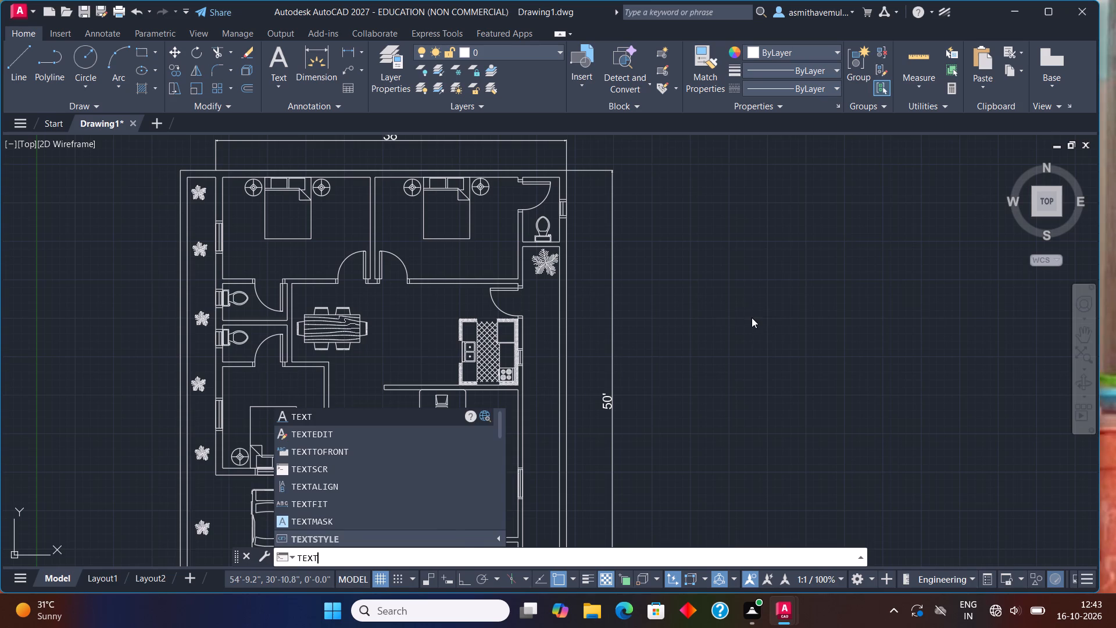
key(Return)
click(755, 305)
text(6")
key(Return)
key(0)
key(Return)
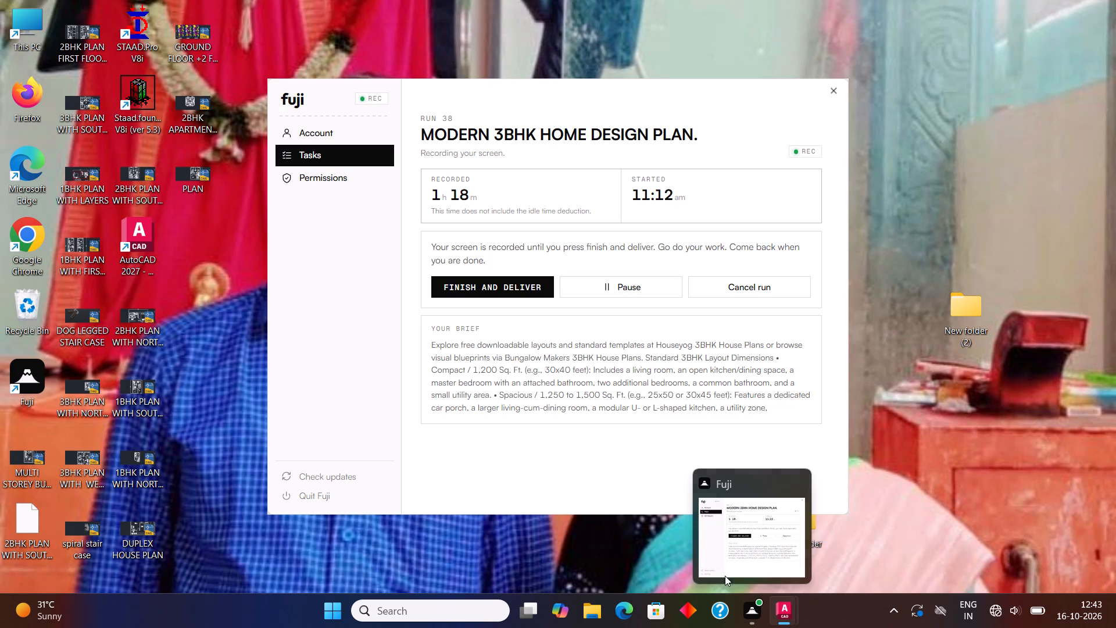
middle_drag(278, 280, 309, 287)
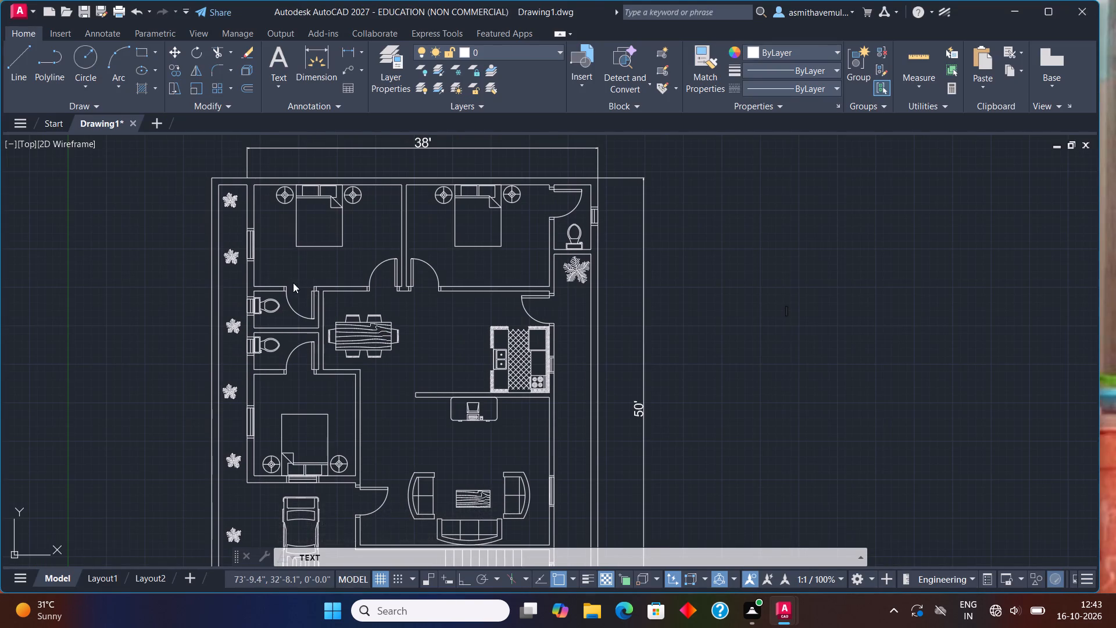
scroll(294, 272, up, 3)
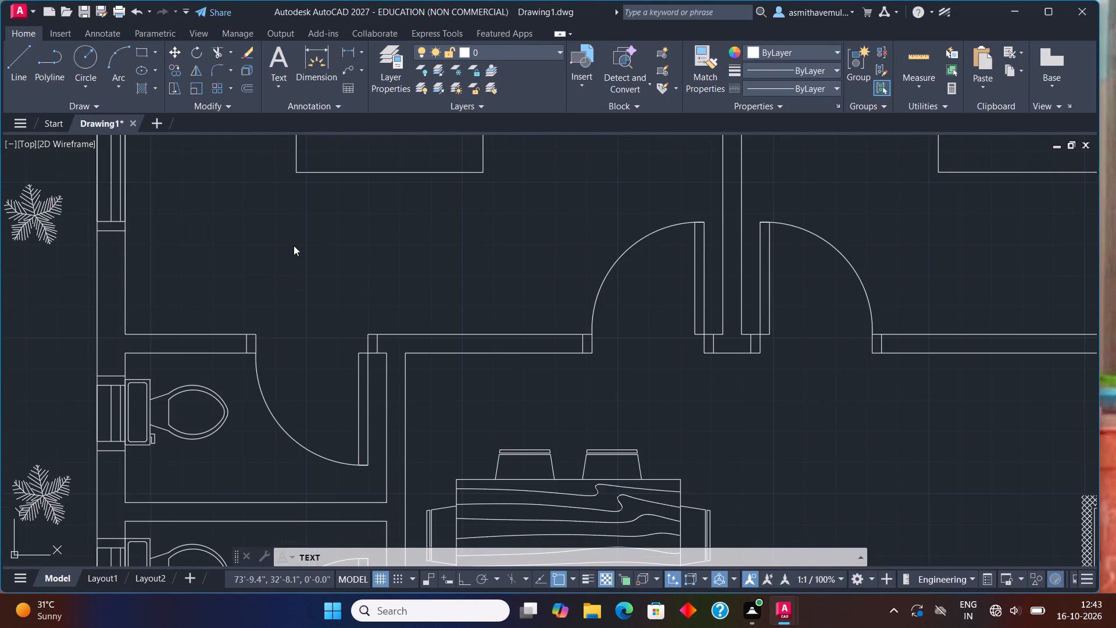
click(292, 242)
text(BED ROOM)
key(space)
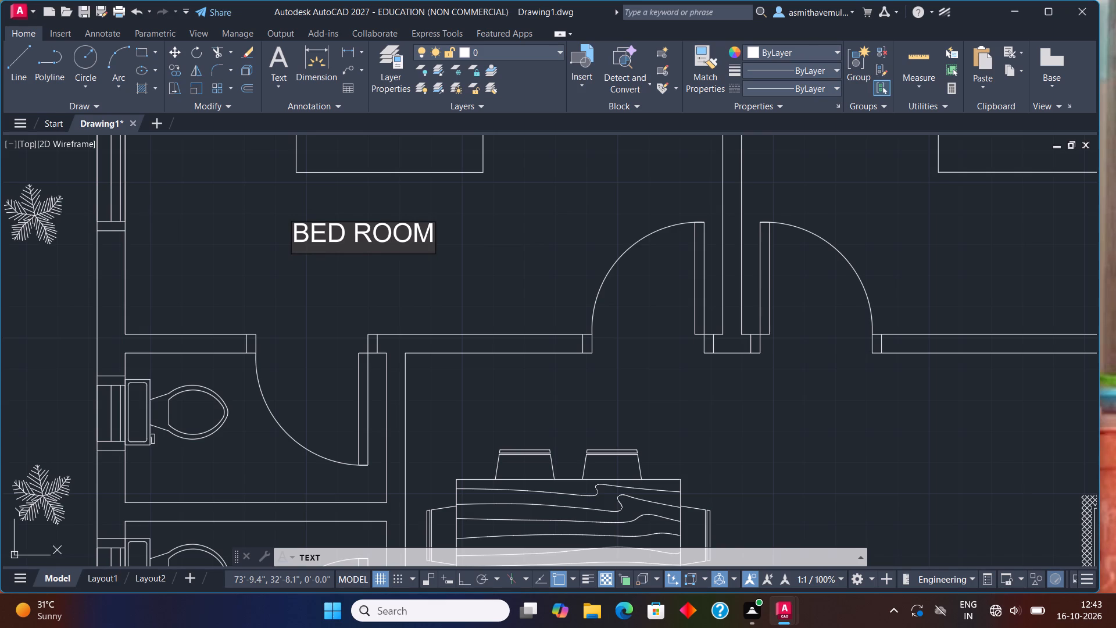
key(1)
key(Return)
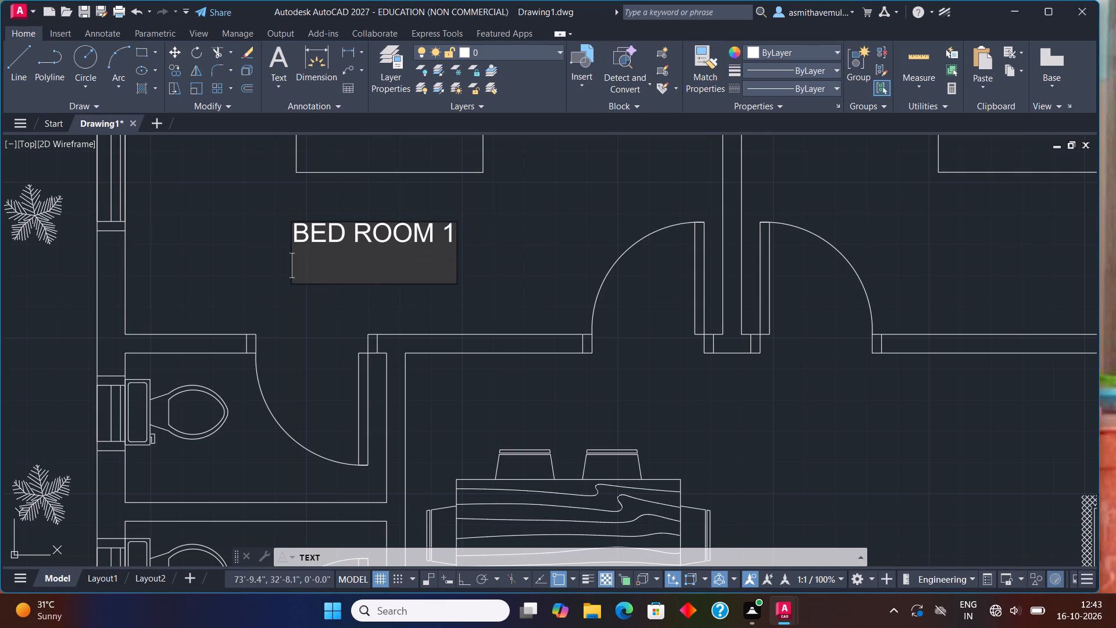
text(16'X)
text(11')
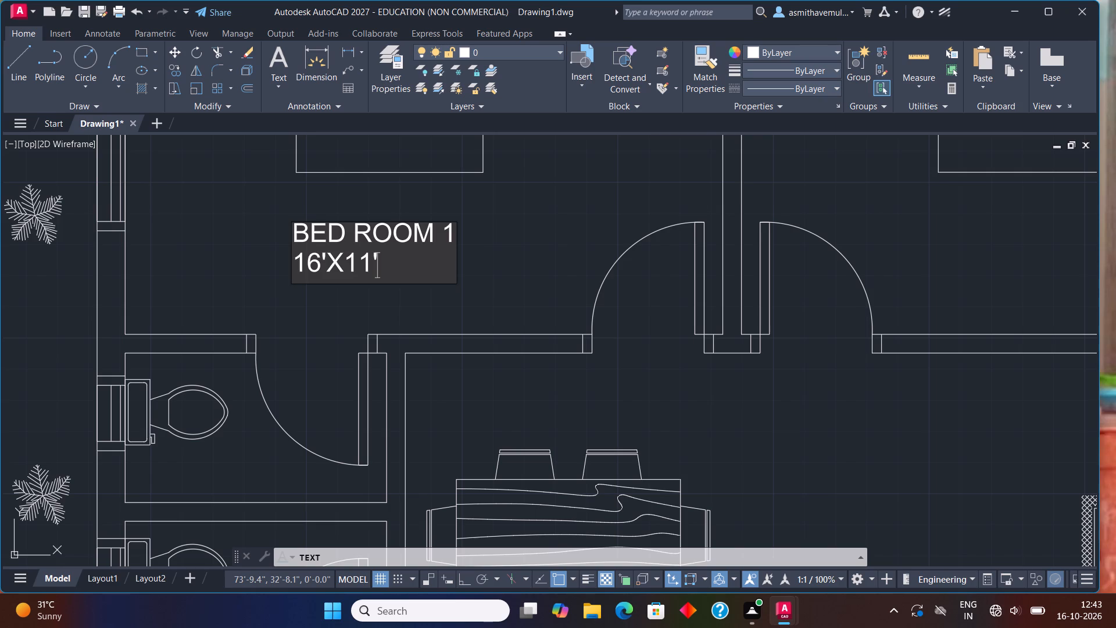
Label the neighbouring bedroom to the east "BED ROOM 2" over "16'X11'", south of its bed.
scroll(475, 250, down, 1)
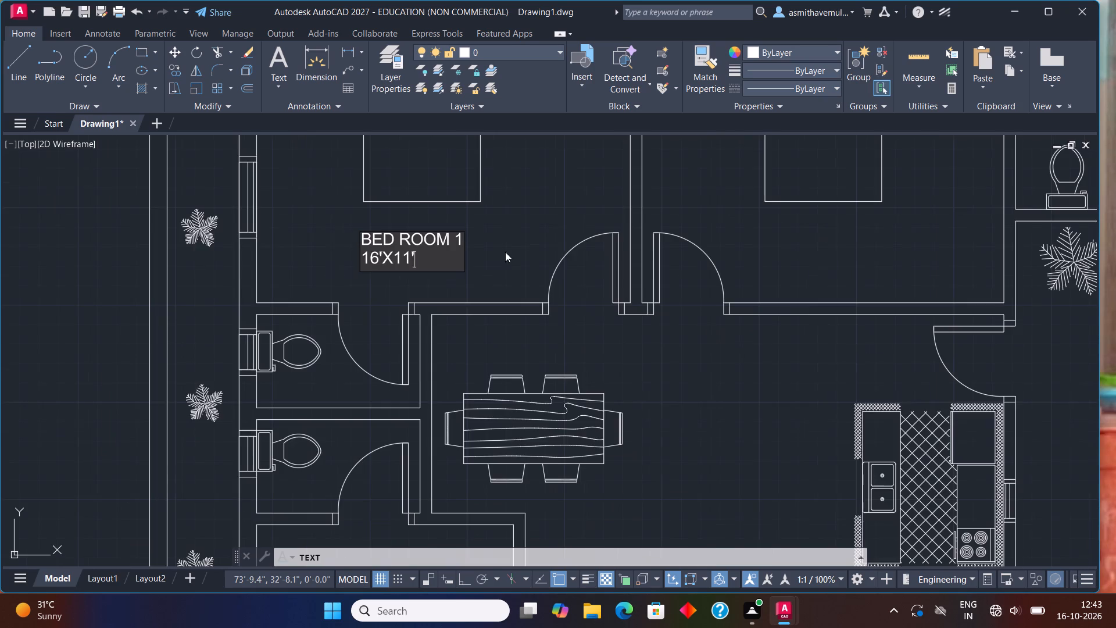
click(770, 235)
text(BED ROOM)
key(space)
key(2)
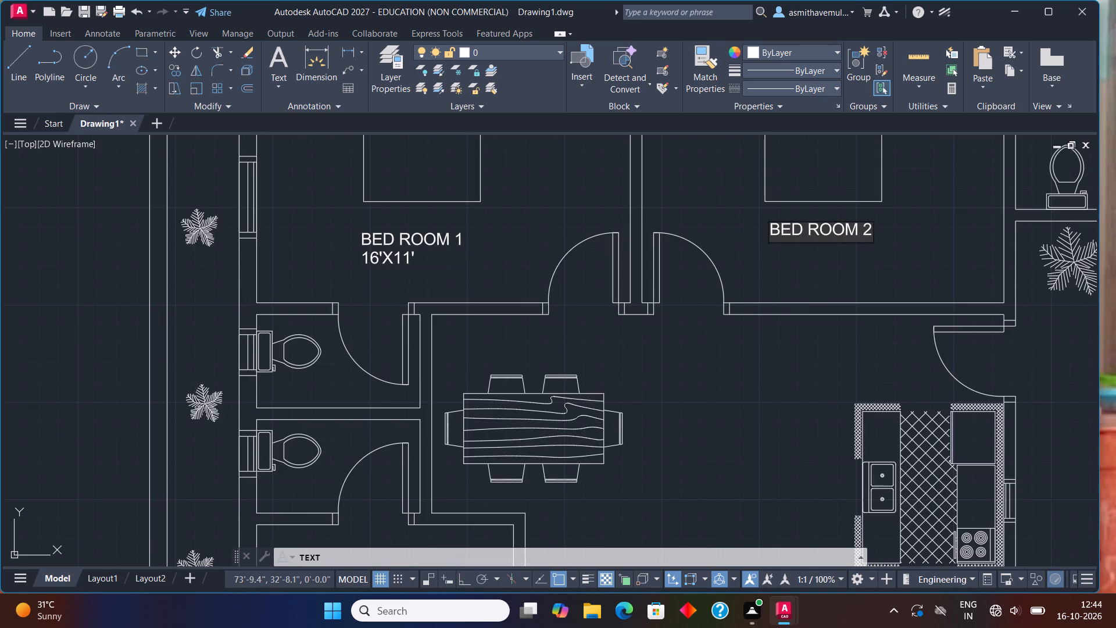
key(Return)
text(16'X)
text(11')
Label the space between the dining table and kitchen with "KITCHEN\DINING", "AREA" and "27'X11'" on three lines.
middle_drag(791, 421, 752, 286)
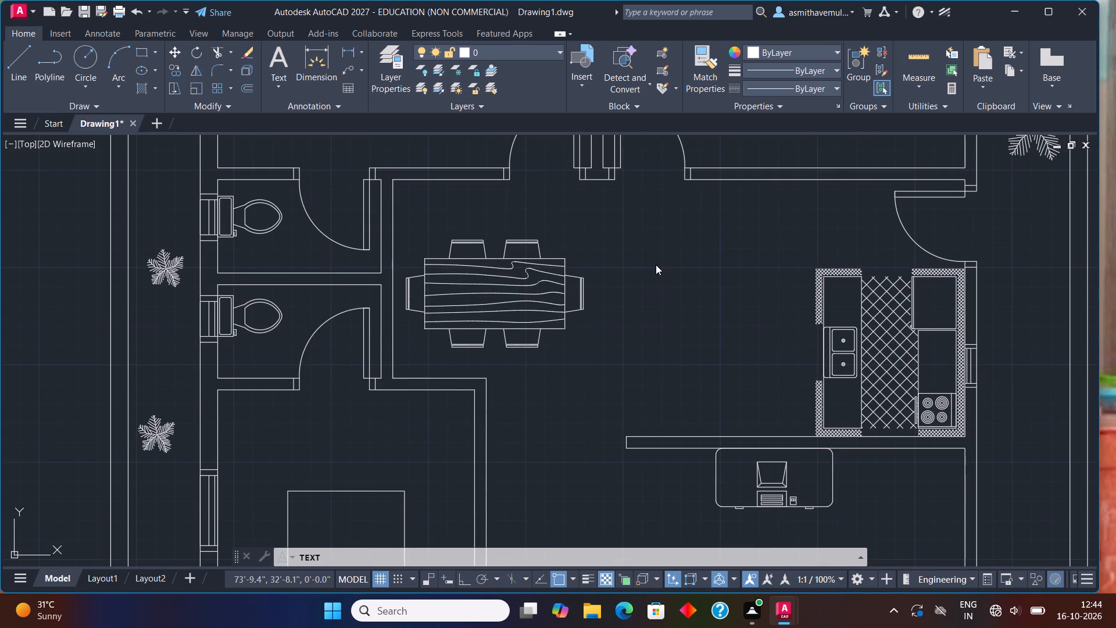
click(637, 282)
text(KITCHE)
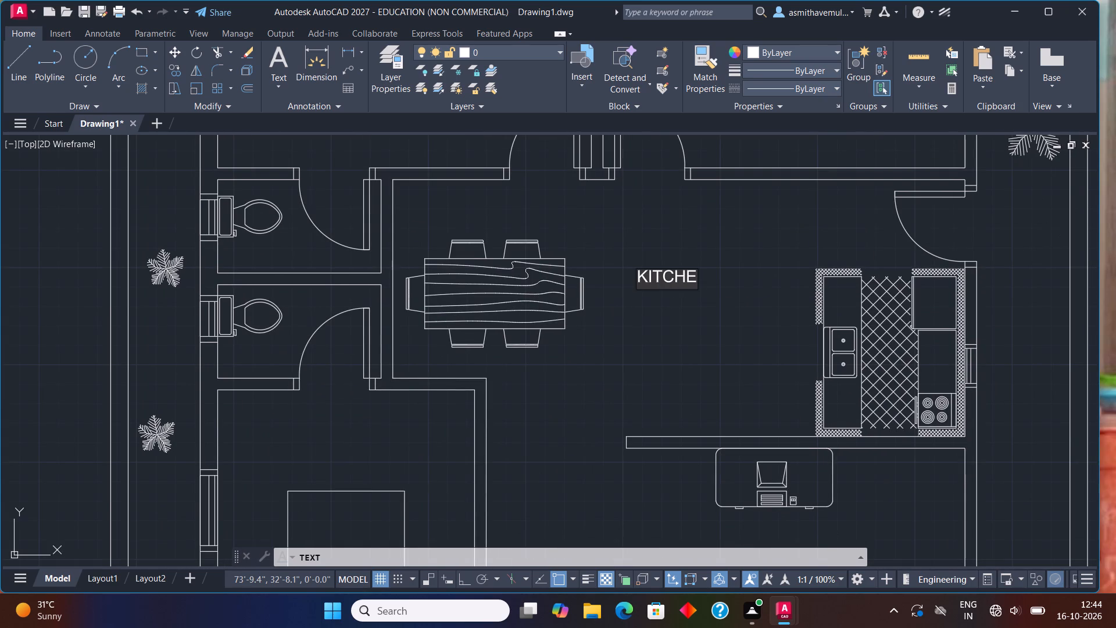
key(n)
key(backslash)
key(BackSpace)
key(backslash)
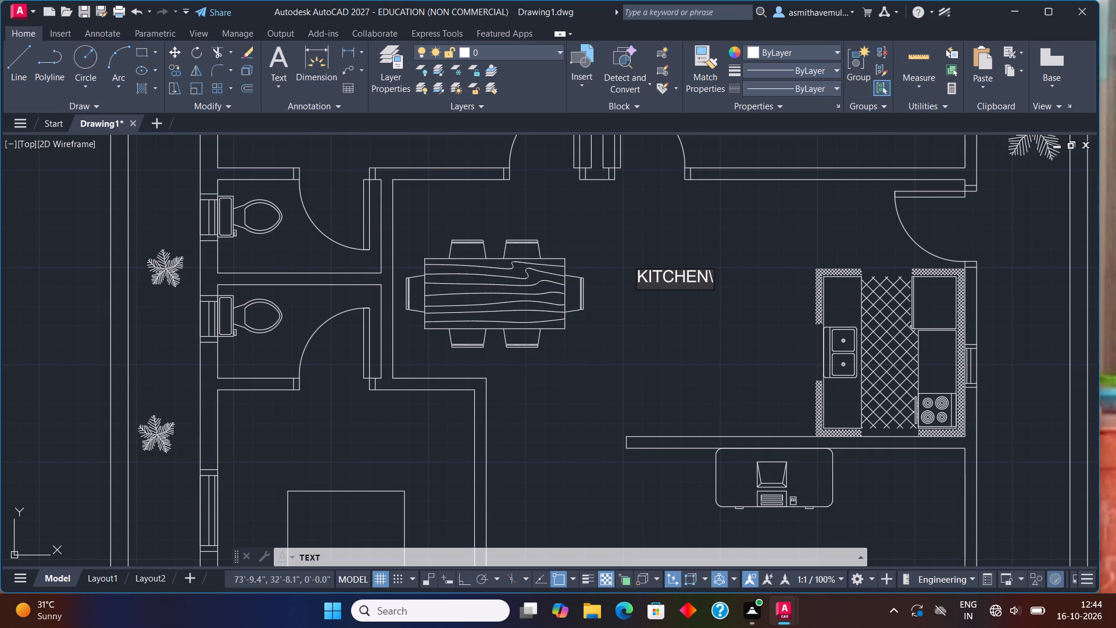
text(DINING)
key(Return)
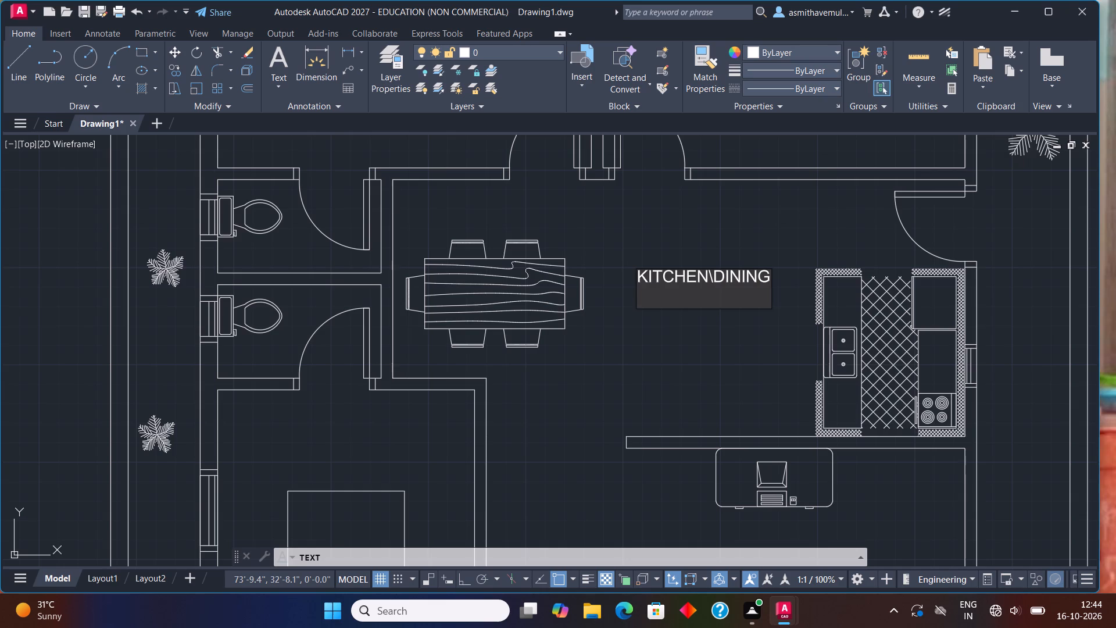
text(AREA)
key(Return)
scroll(315, 473, down, 2)
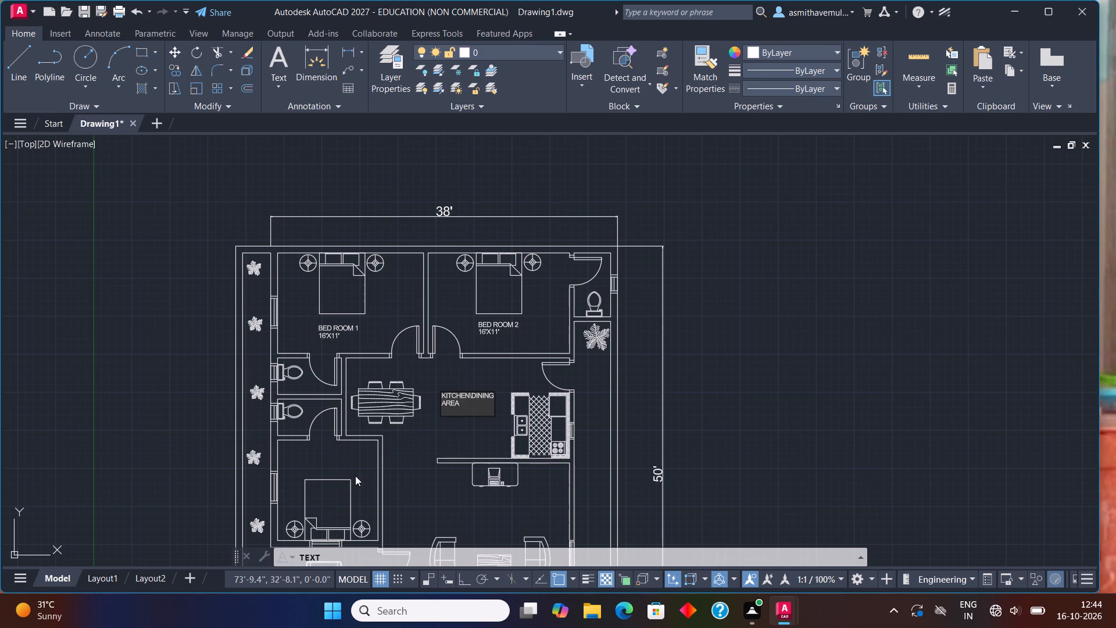
scroll(363, 473, up, 1)
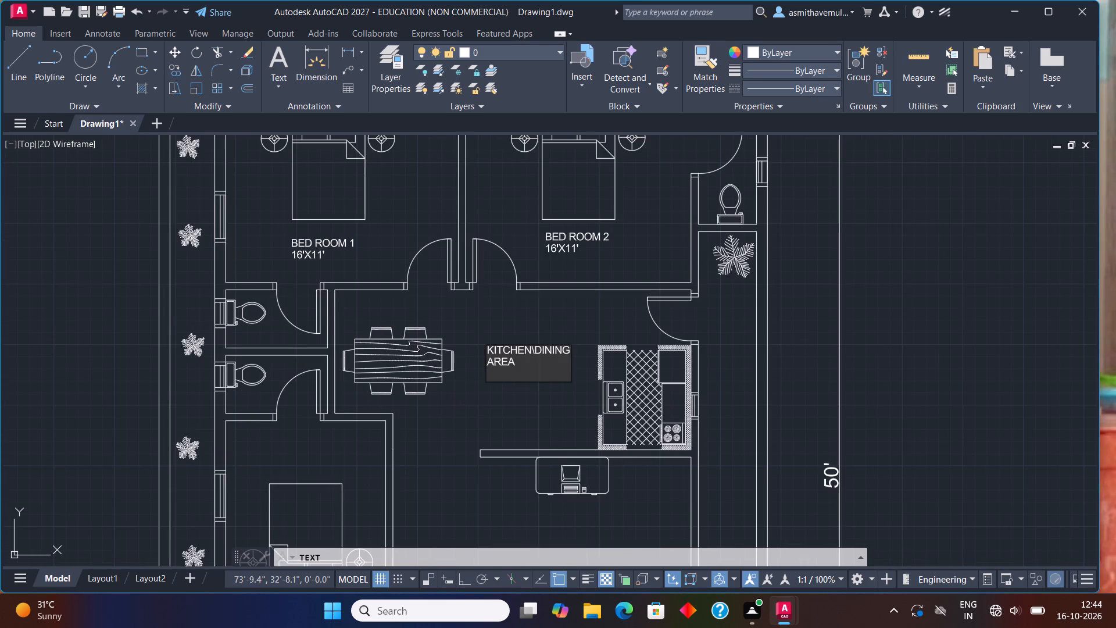
text(27'X)
text(11')
Label the living room "DRAWING\HALL" over "16'X16'", between the TV unit and the sofa set.
scroll(516, 380, down, 2)
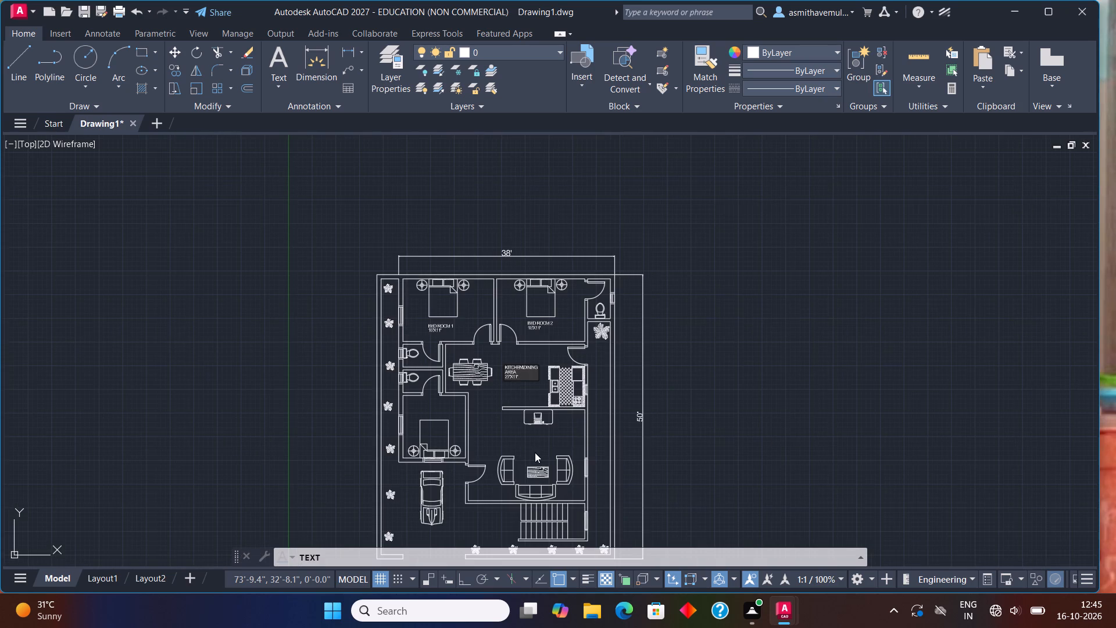
middle_drag(535, 451, 517, 334)
scroll(518, 330, up, 2)
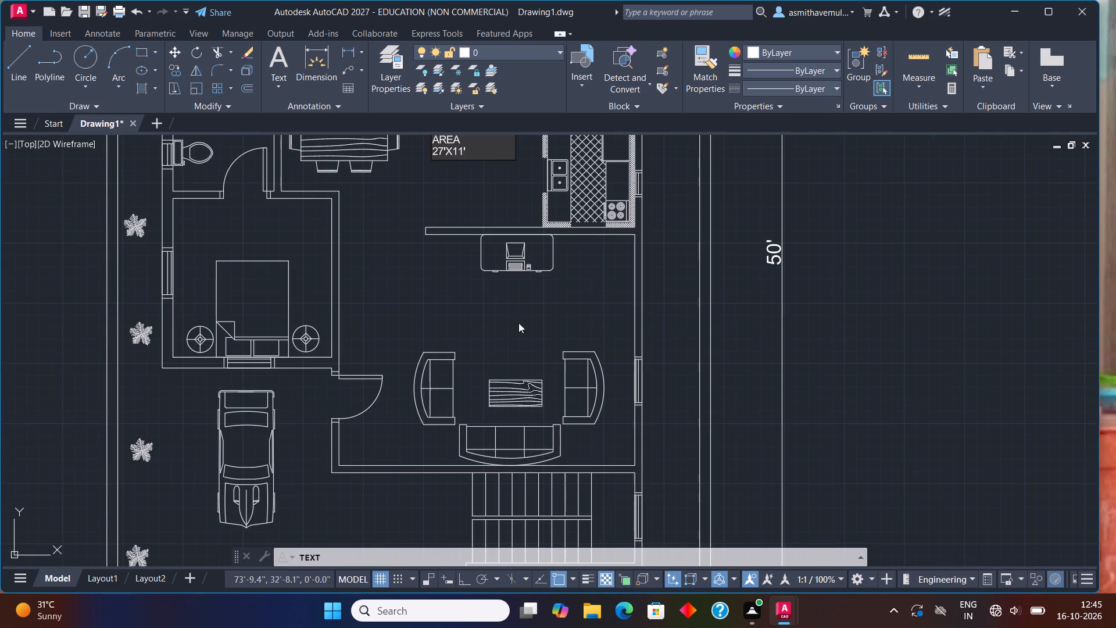
scroll(496, 310, up, 2)
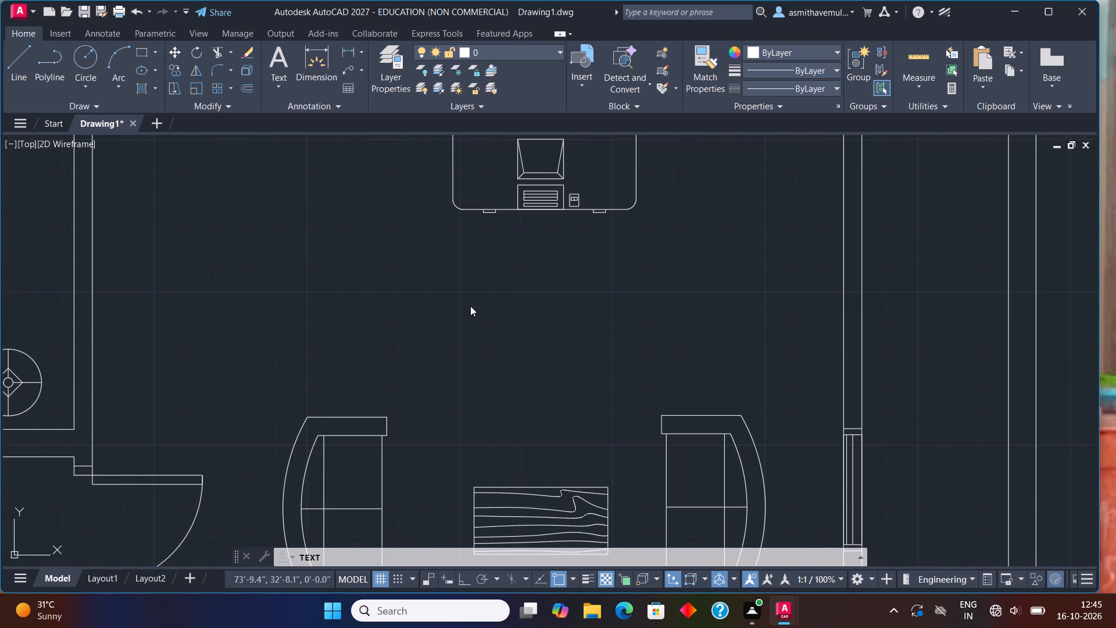
click(470, 306)
text(DR)
scroll(496, 347, down, 3)
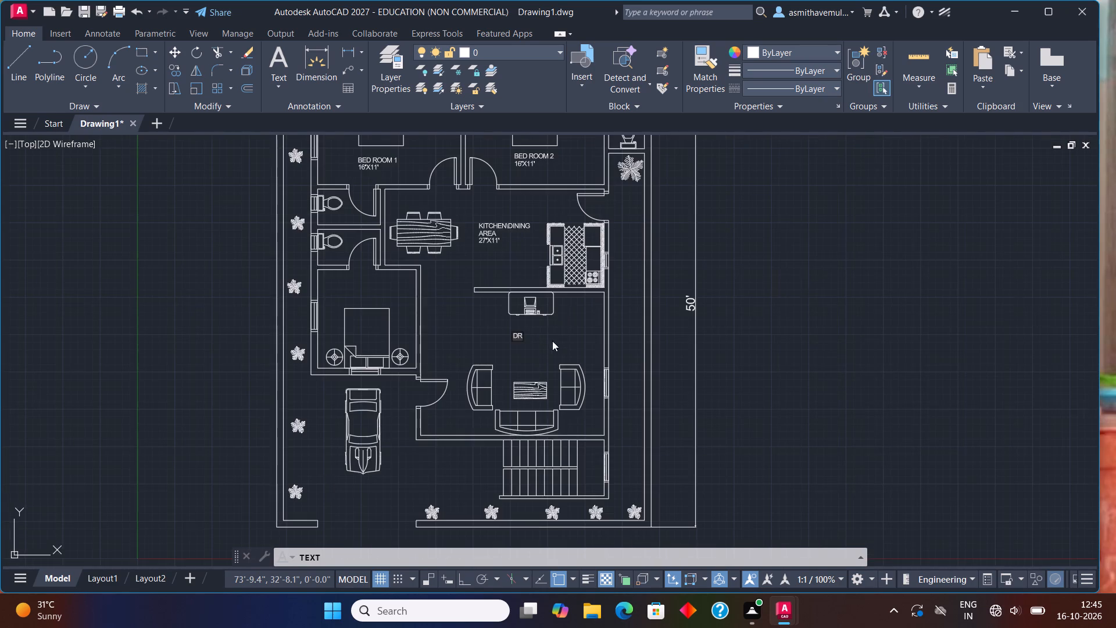
middle_drag(589, 236, 570, 372)
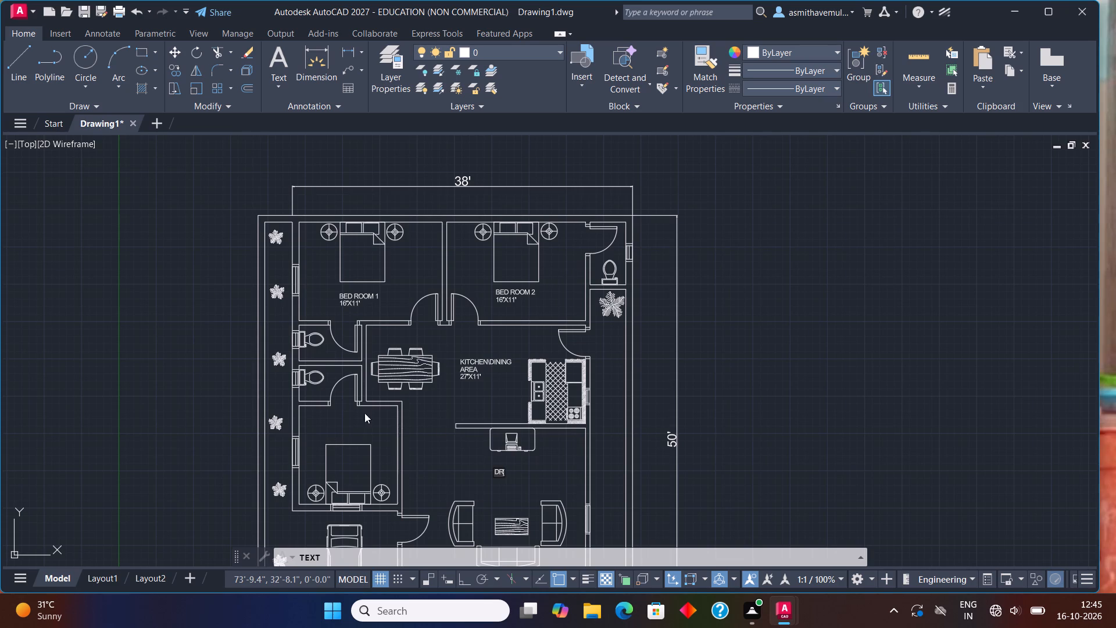
scroll(510, 474, up, 2)
middle_drag(509, 469, 511, 450)
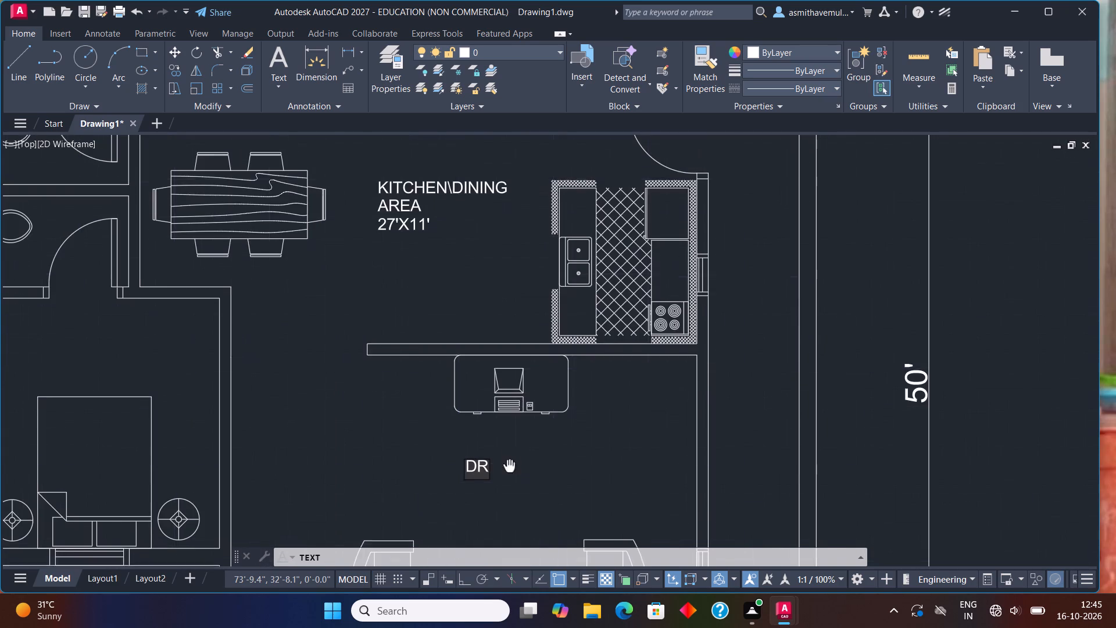
middle_drag(511, 450, 540, 367)
scroll(539, 372, up, 2)
text(AWING)
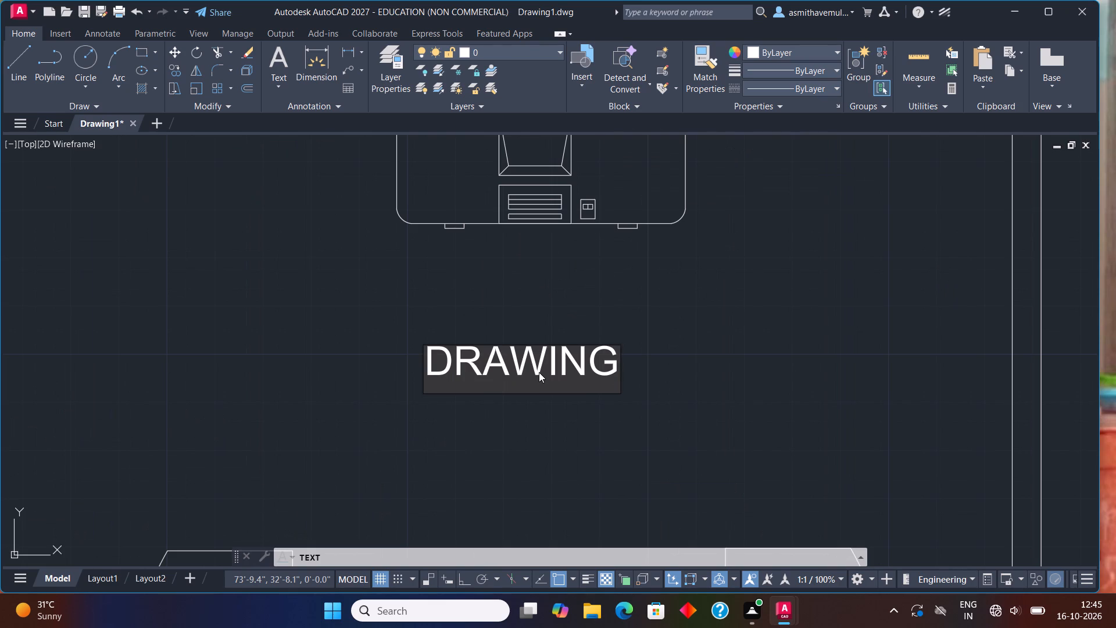
key(backslash)
text(HALL)
key(Return)
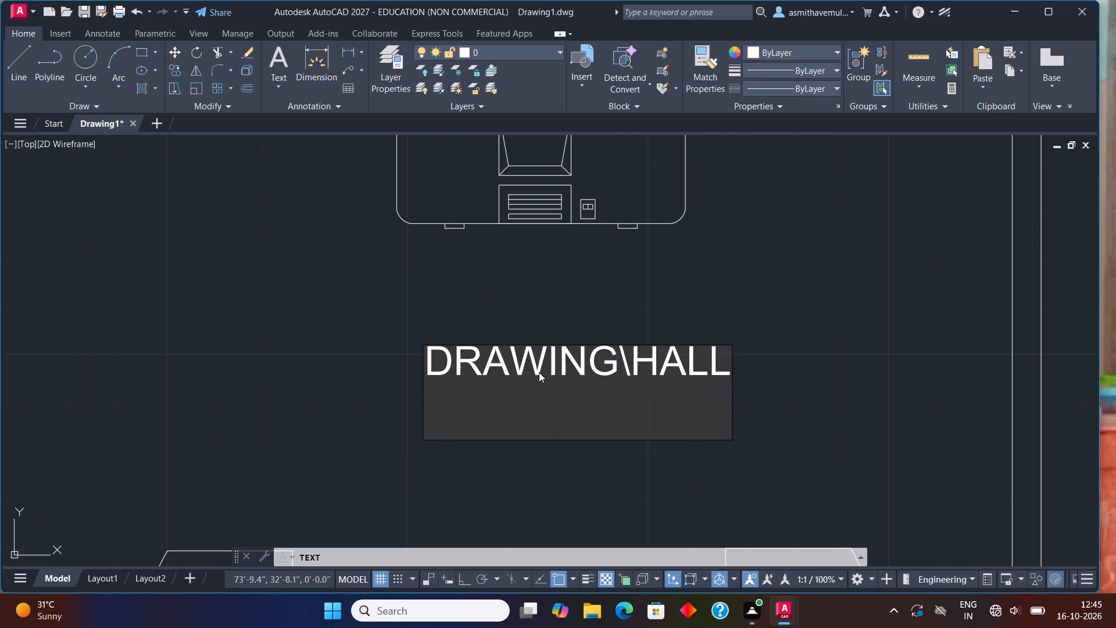
text(16'X16)
key(apostrophe)
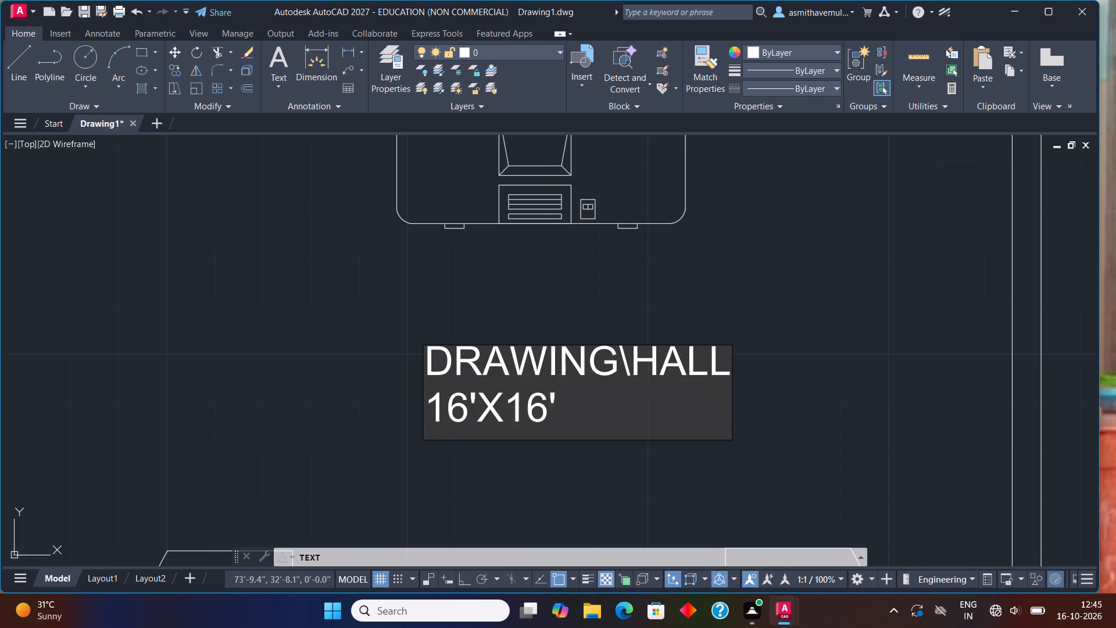
Label the southwest bedroom "GUEST ROOM" over "11'X11'", north of its bed.
scroll(539, 372, down, 4)
middle_drag(455, 413, 462, 411)
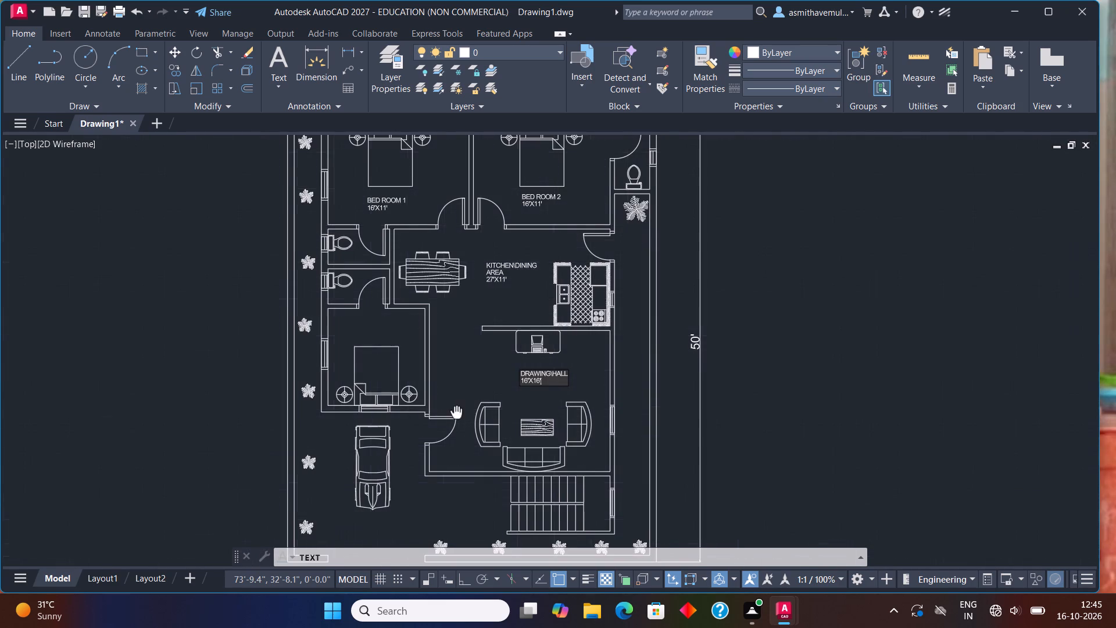
middle_drag(462, 411, 600, 408)
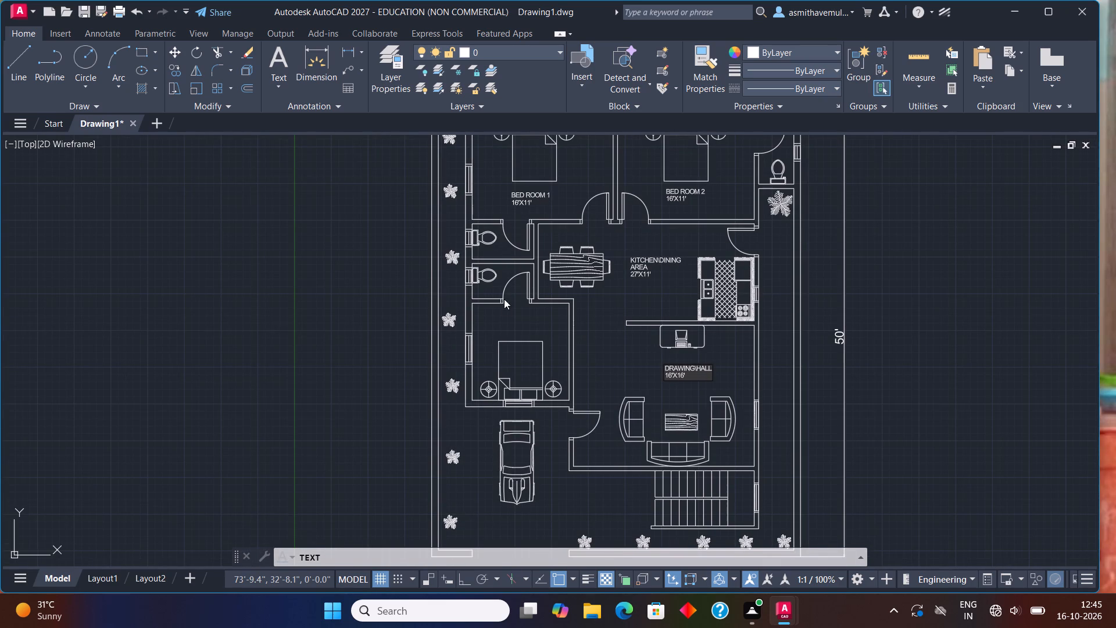
scroll(503, 306, up, 4)
click(460, 371)
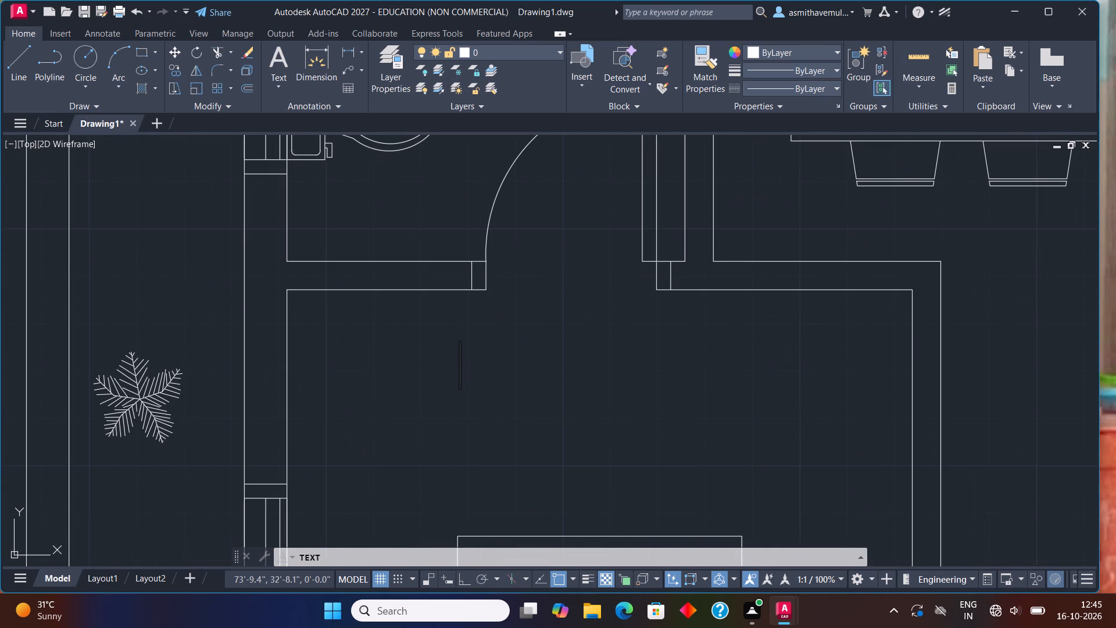
text(GUEST ROOM)
key(Return)
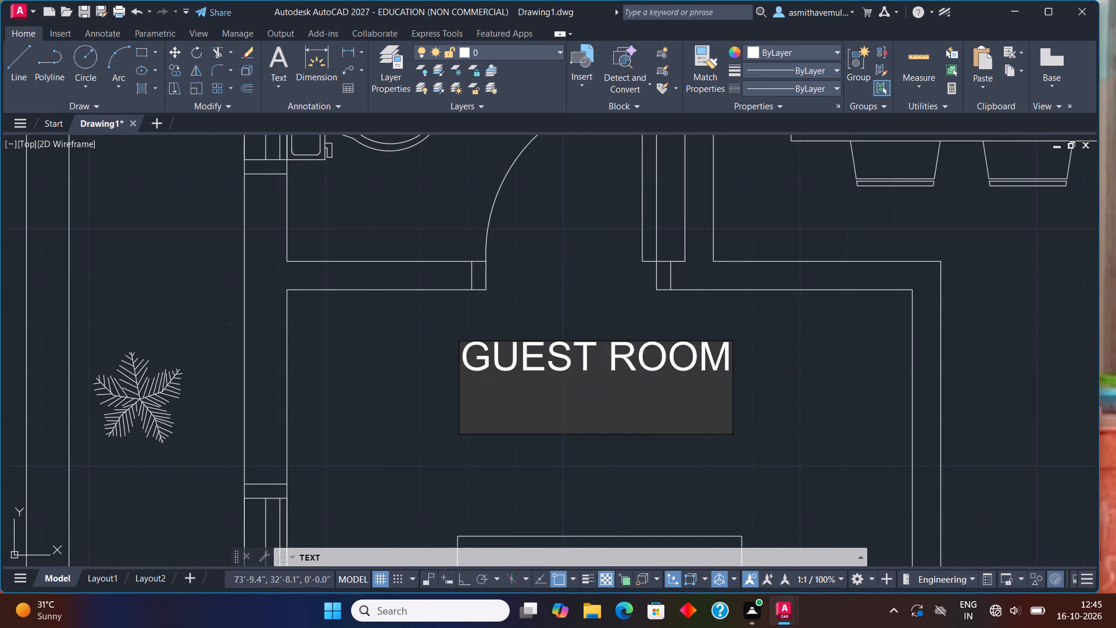
text(11'X11')
key(Return)
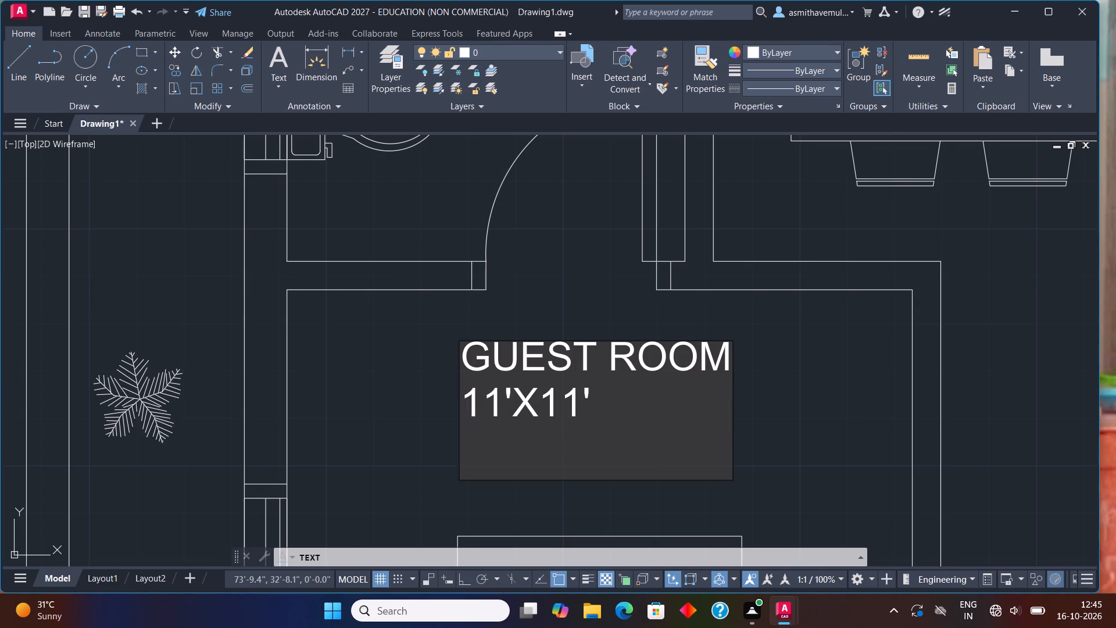
Label the car area "PARKING" over "11'6"X15'2"", just south of the car.
scroll(496, 345, down, 4)
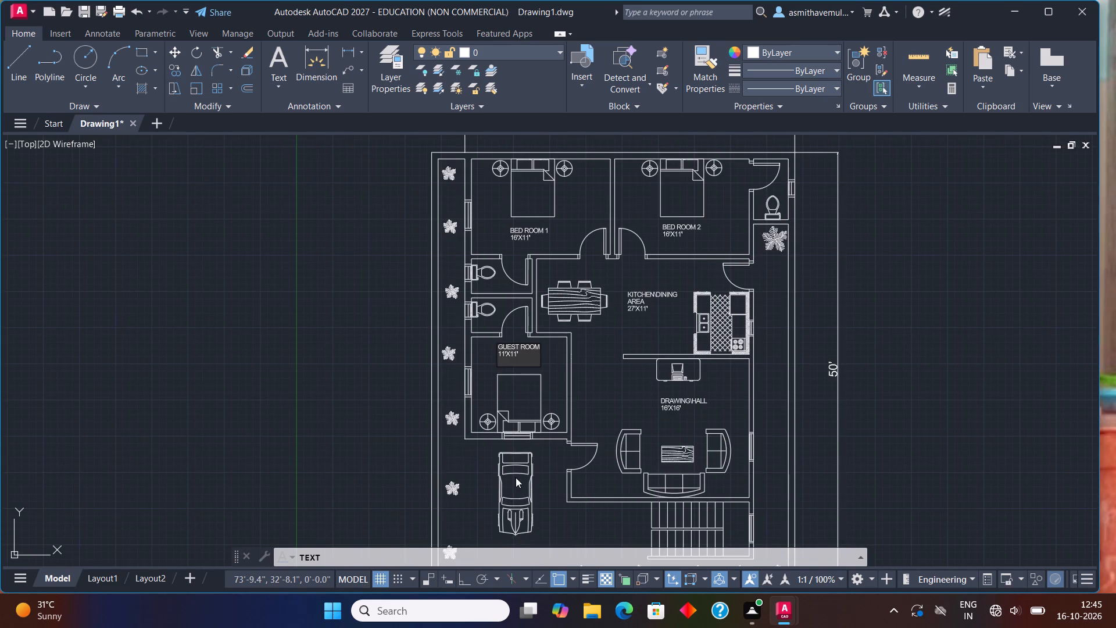
middle_drag(507, 468, 503, 310)
scroll(507, 374, up, 2)
click(456, 418)
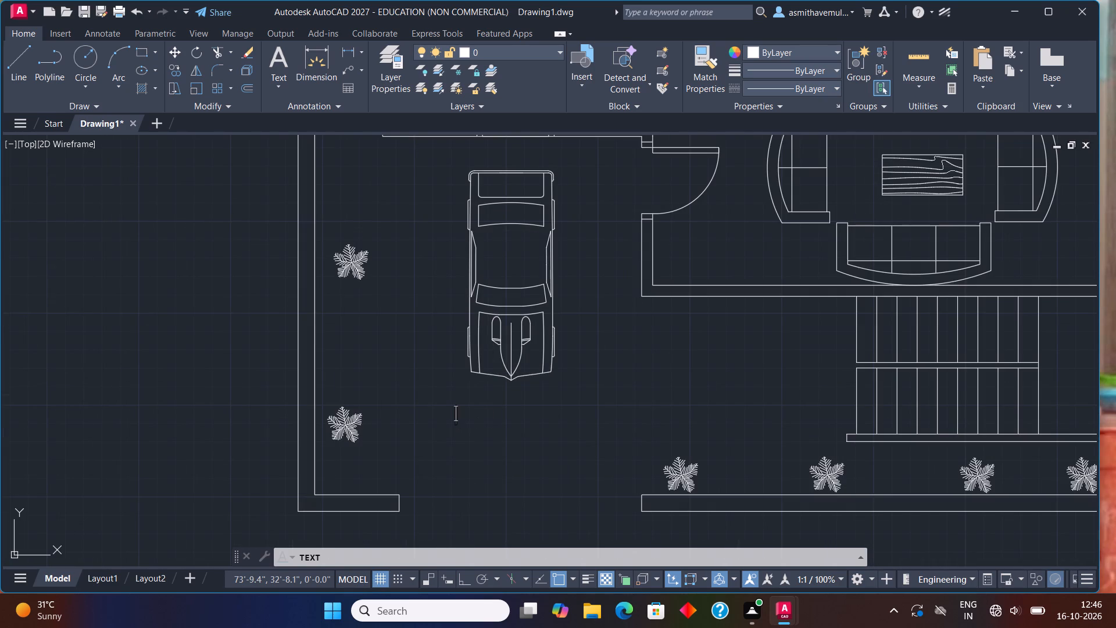
text(PAR)
text(KING)
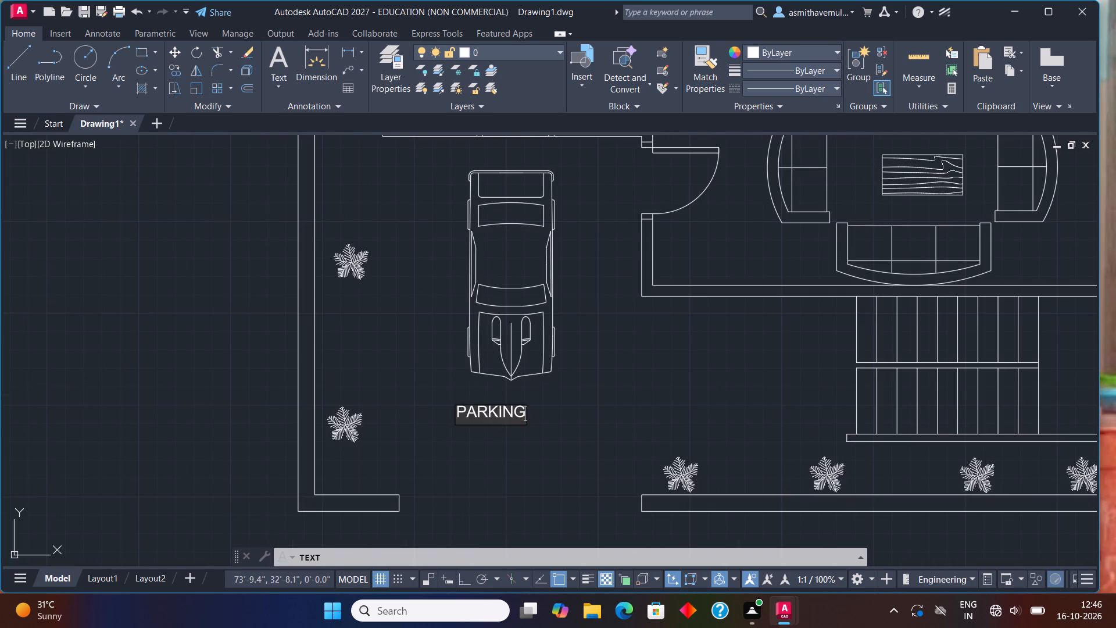
key(Return)
text(11'6")
key(x)
text(15'2)
key(shift+quotedbl)
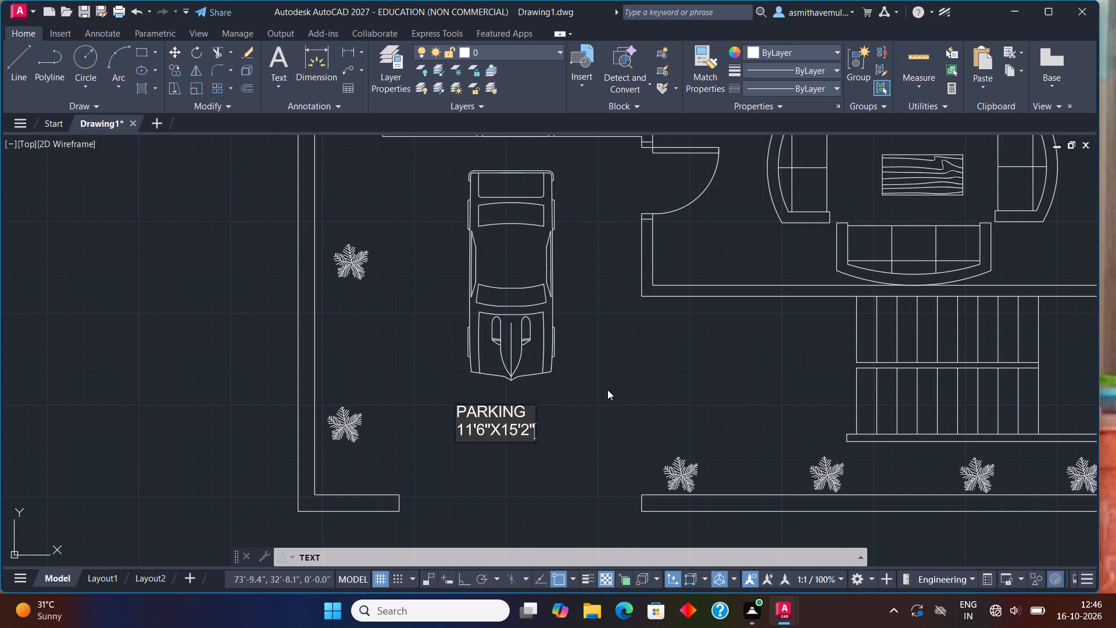
Draw a U-shaped direction polyline along the staircase: east through the lower flight, north across the landing, west to the upper flight's fourth tread line.
middle_drag(607, 390, 408, 510)
middle_drag(638, 480, 616, 434)
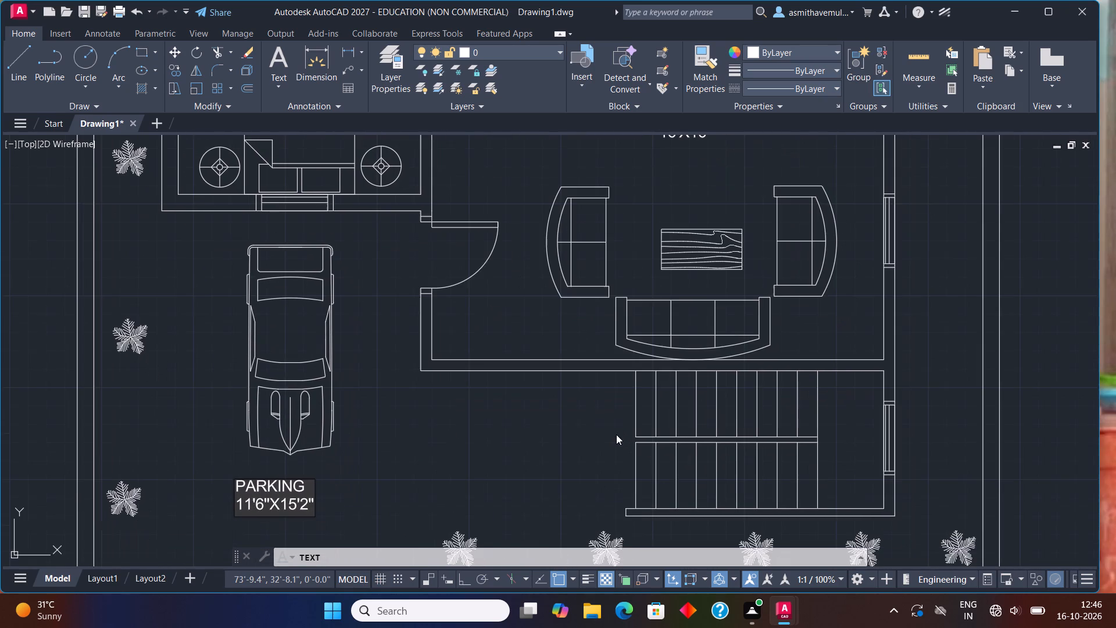
scroll(622, 430, down, 1)
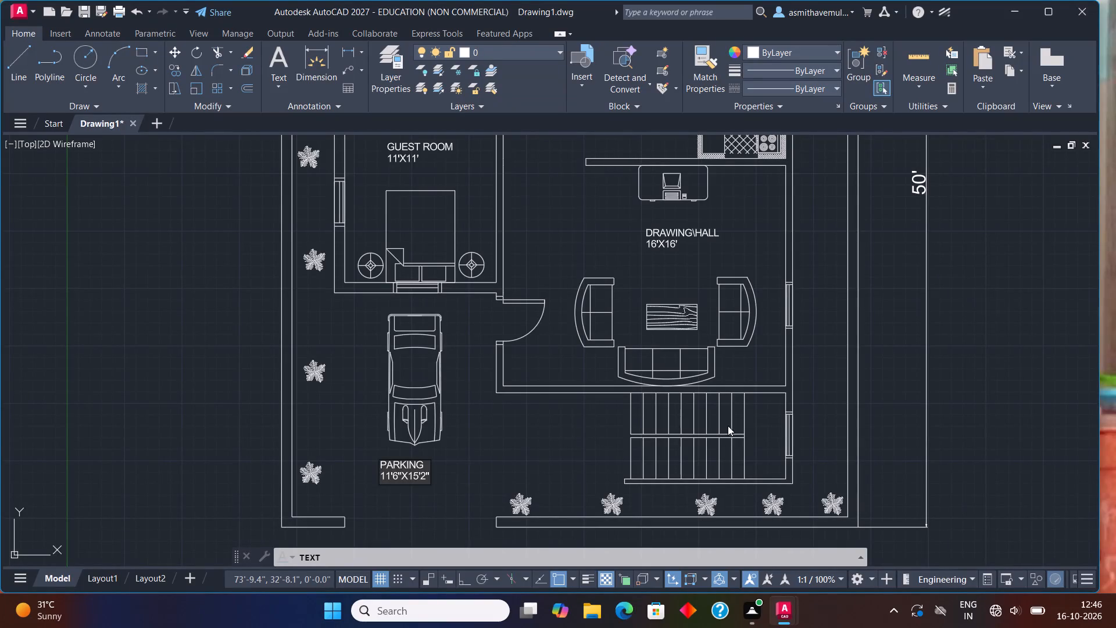
scroll(691, 463, down, 2)
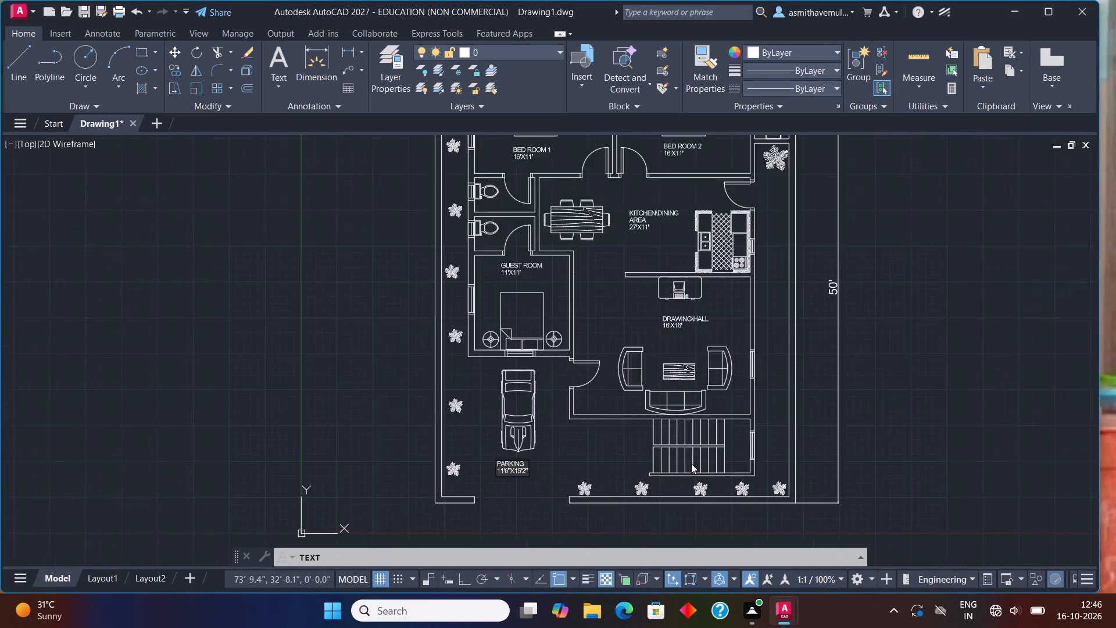
scroll(700, 471, up, 3)
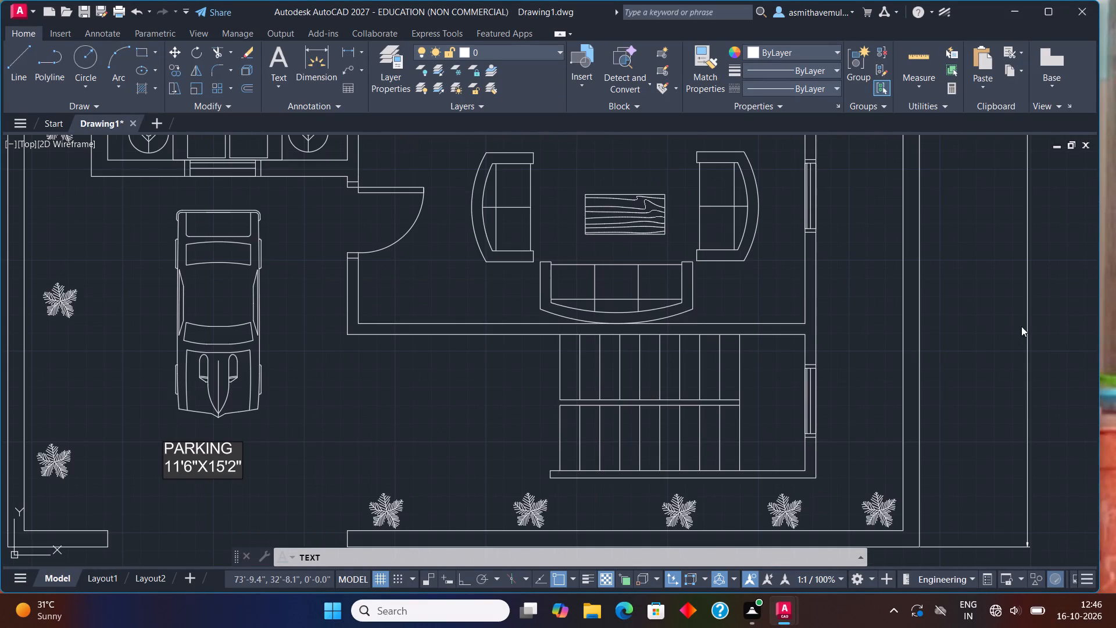
click(984, 345)
key(Escape)
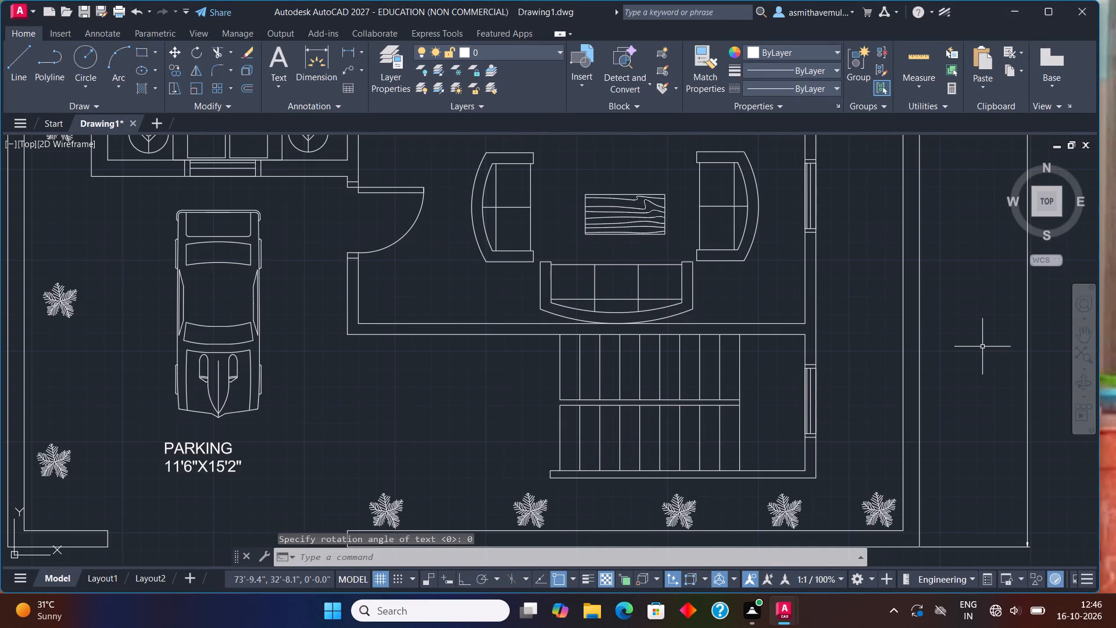
text(PL)
key(Return)
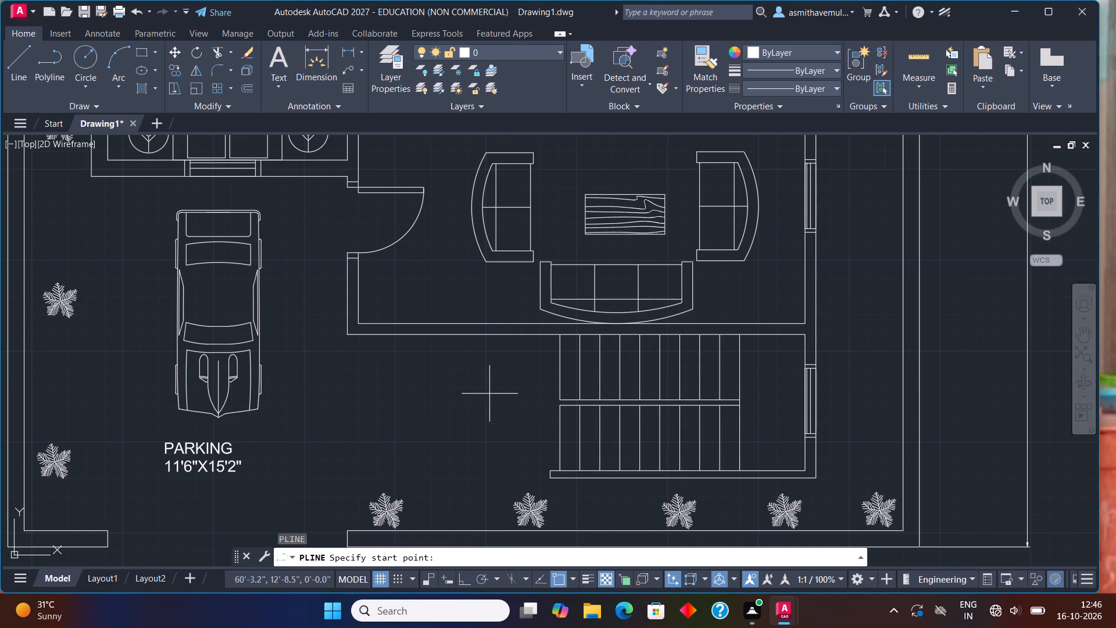
click(555, 438)
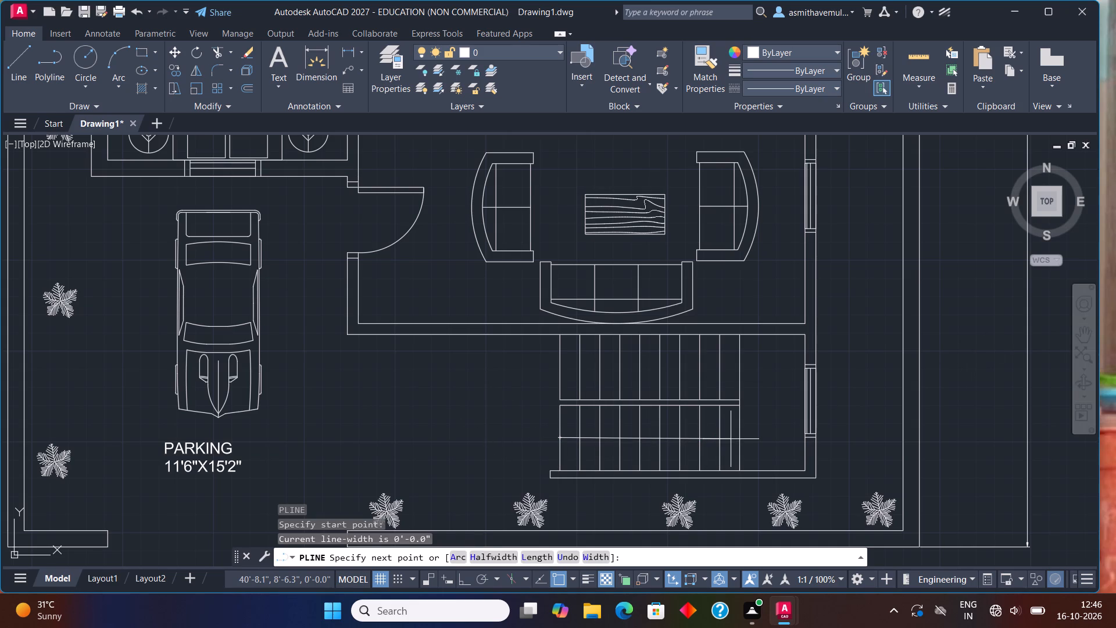
key(F8)
click(772, 436)
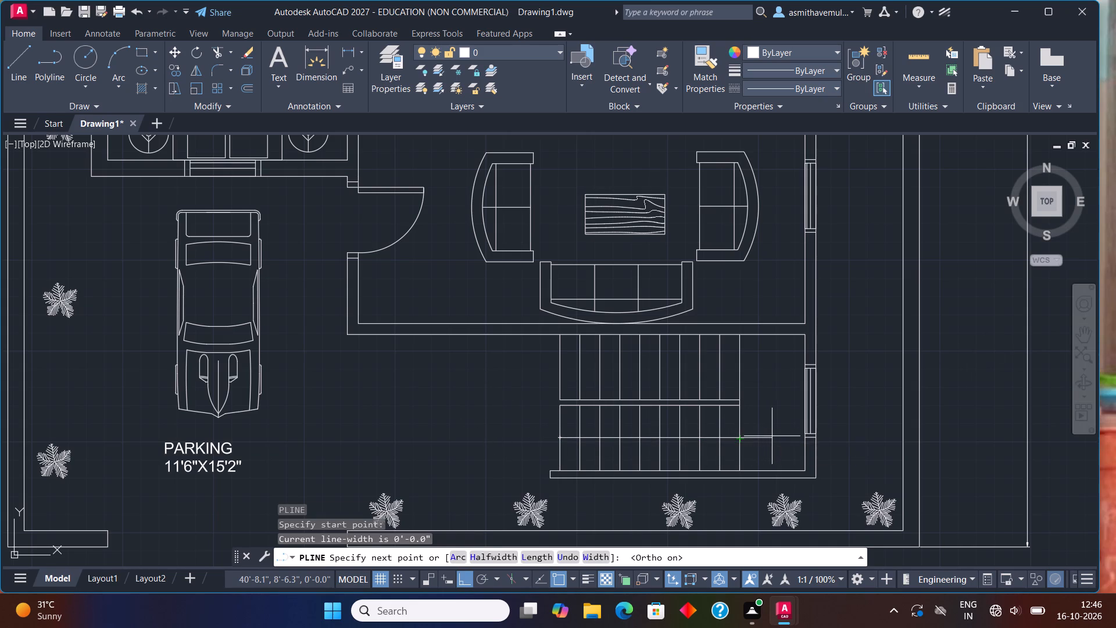
click(775, 362)
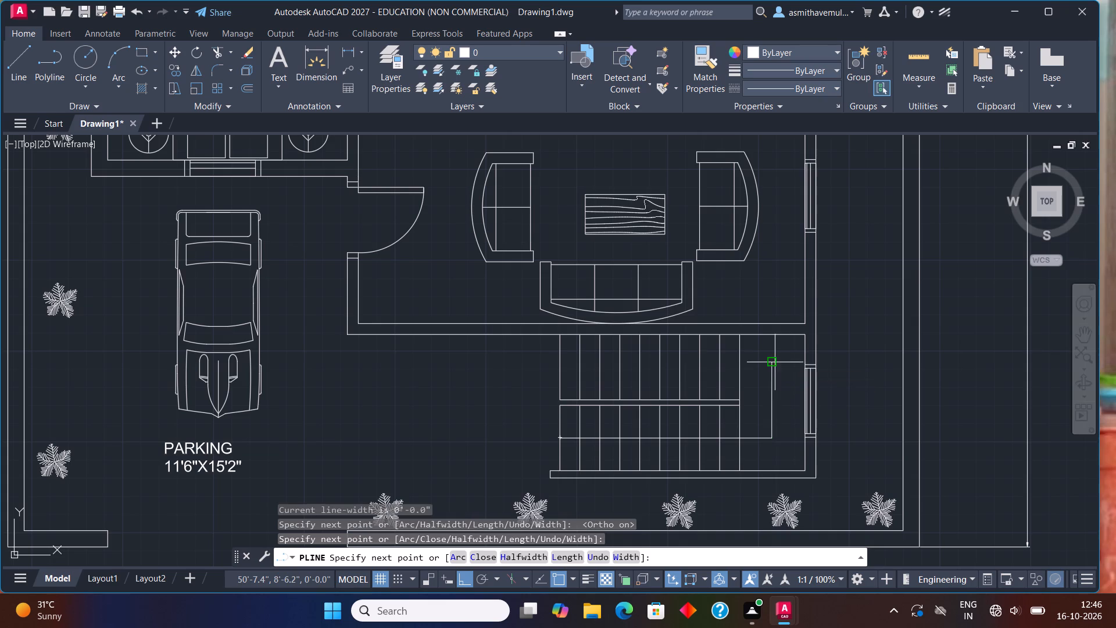
click(613, 360)
key(Escape)
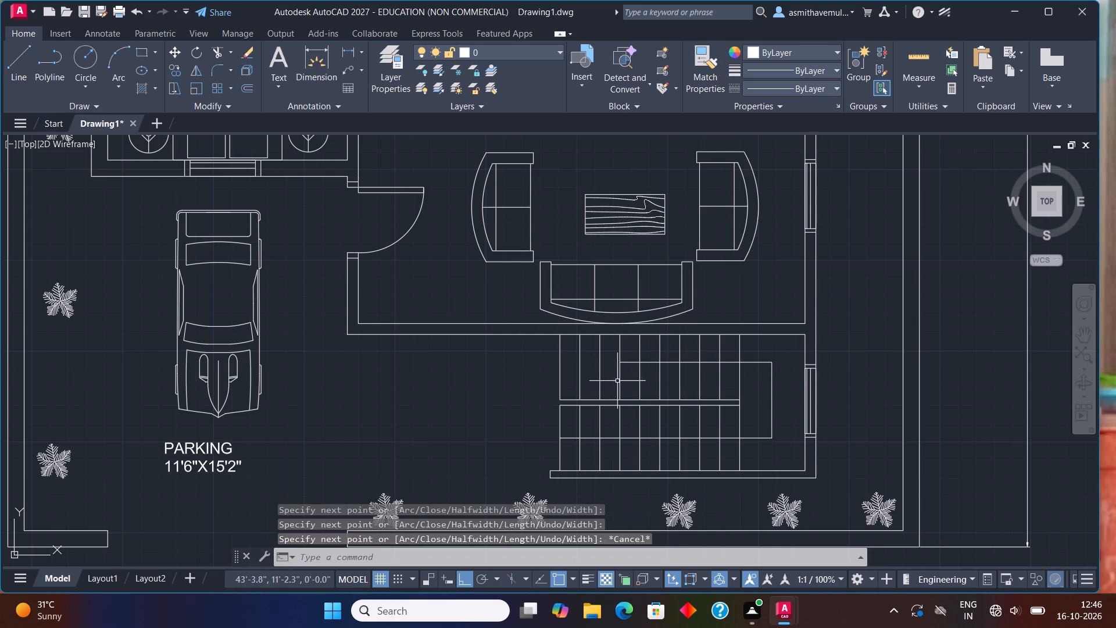
Add a west-pointing polyline arrowhead about 1'-7" long at the stair line's upper-flight end, with half-width tapering from 6" to 0.
text(PL)
key(Return)
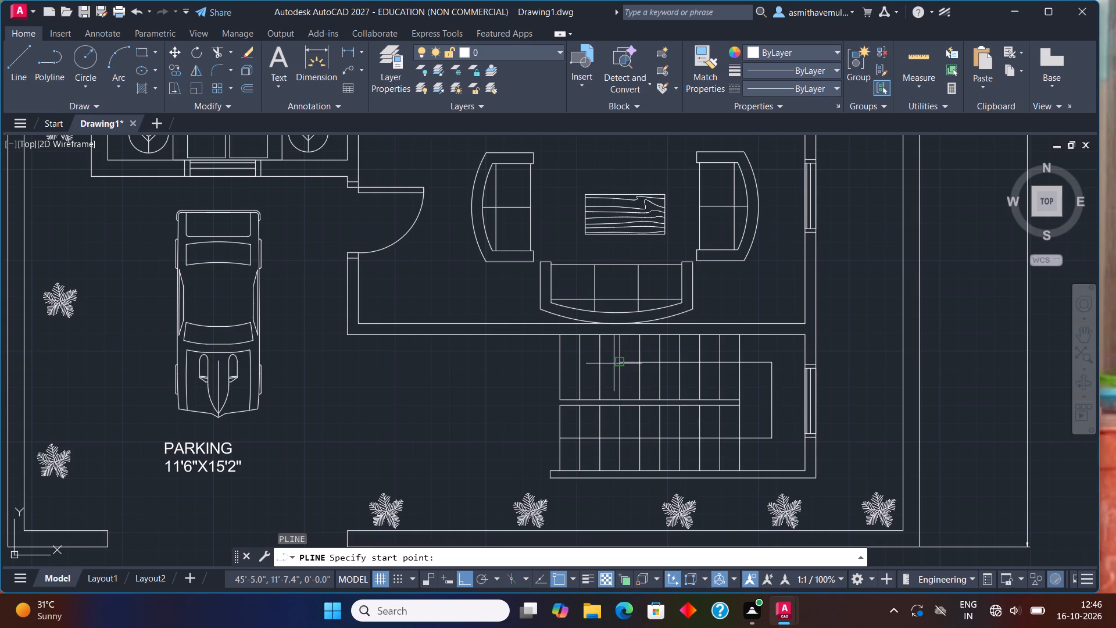
click(619, 362)
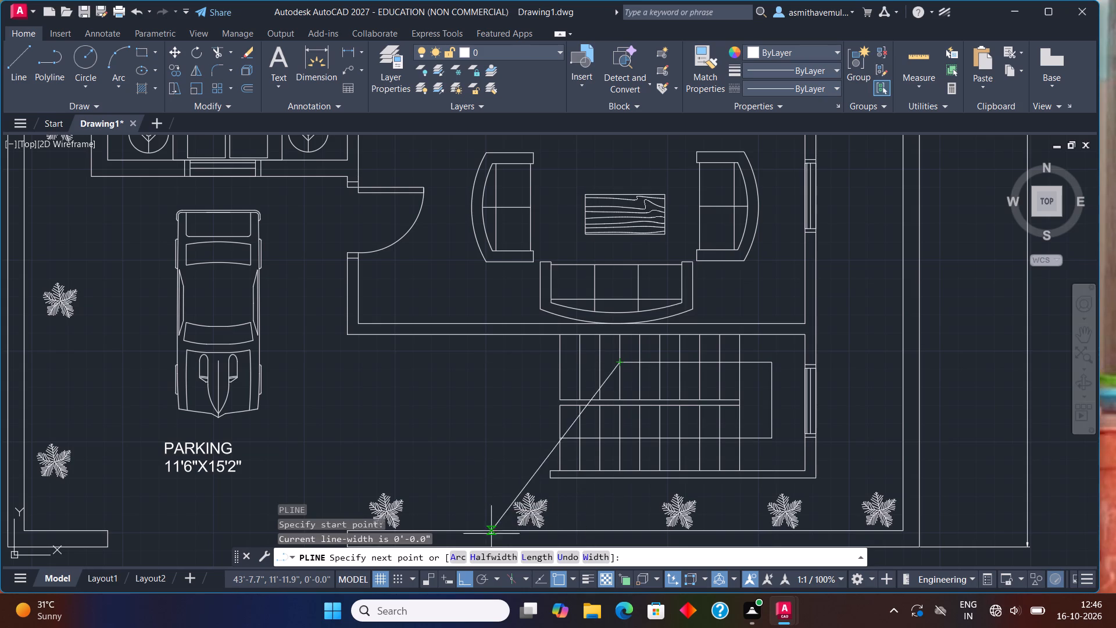
click(489, 552)
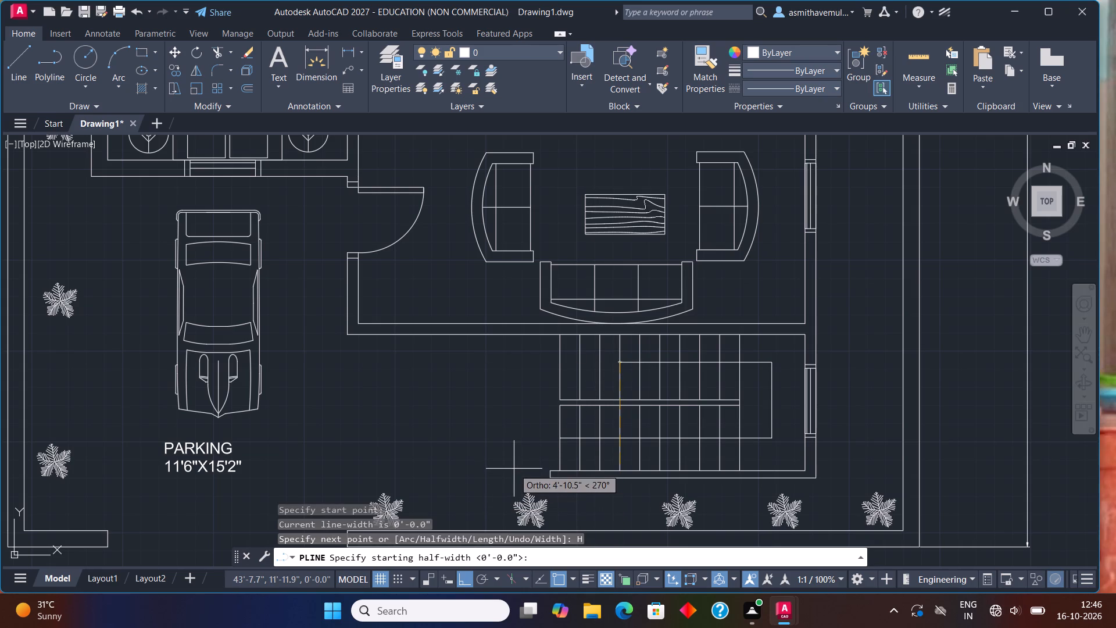
key(6)
key(shift+quotedbl)
key(Return)
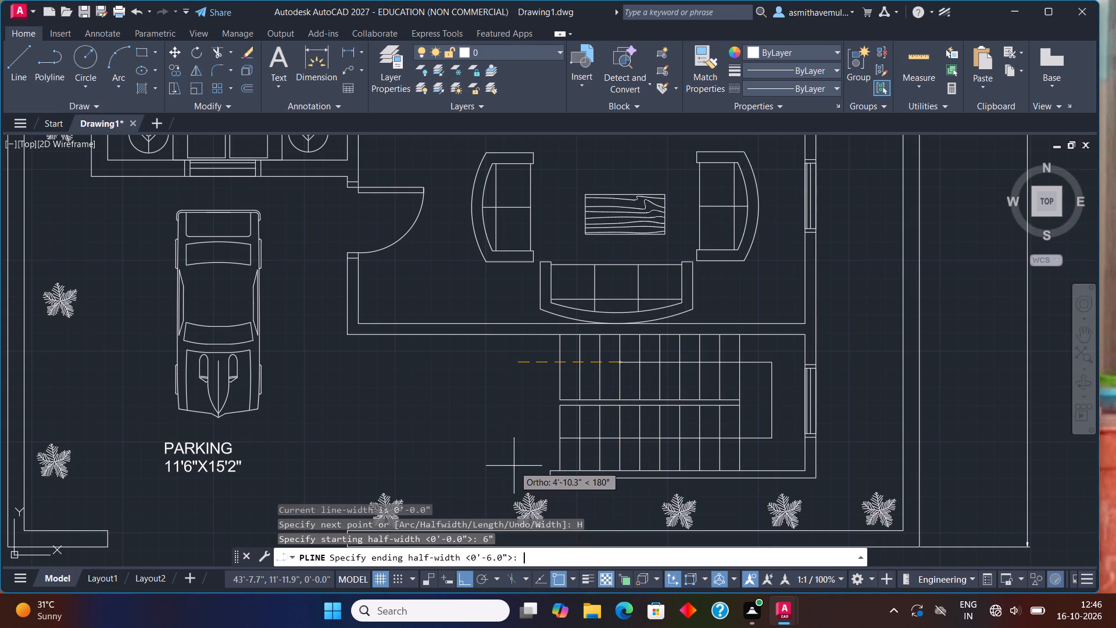
key(0)
key(Return)
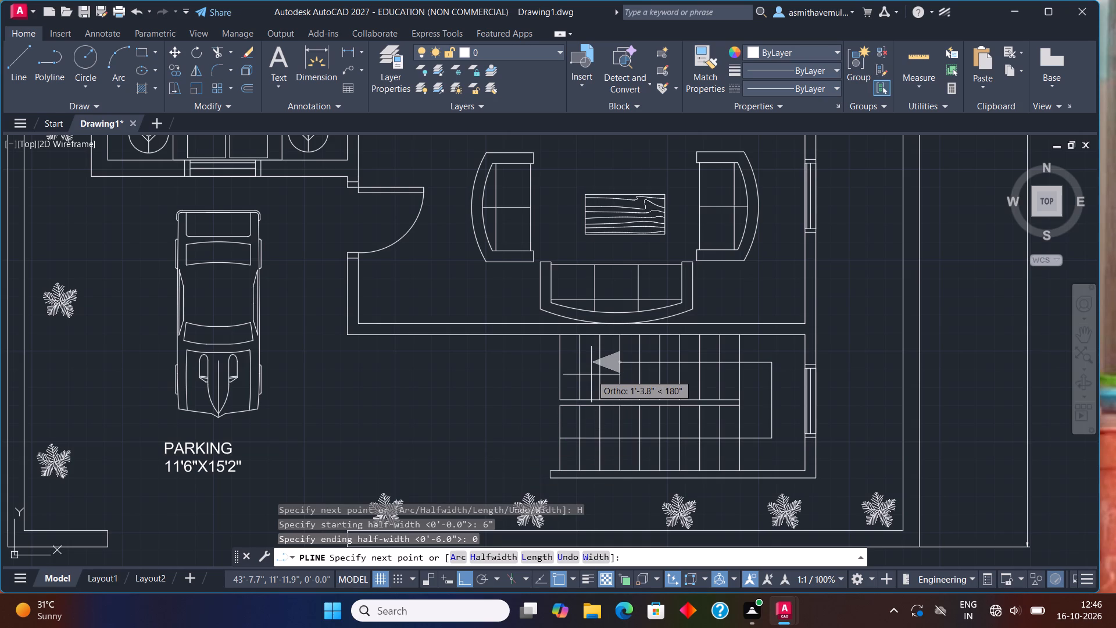
scroll(585, 373, up, 2)
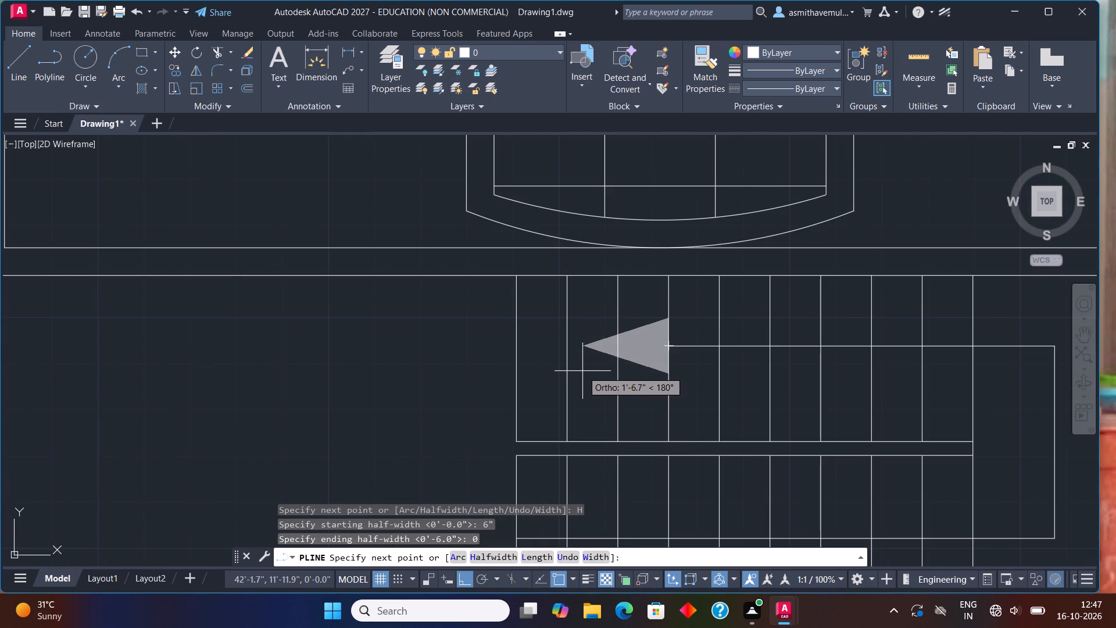
click(580, 355)
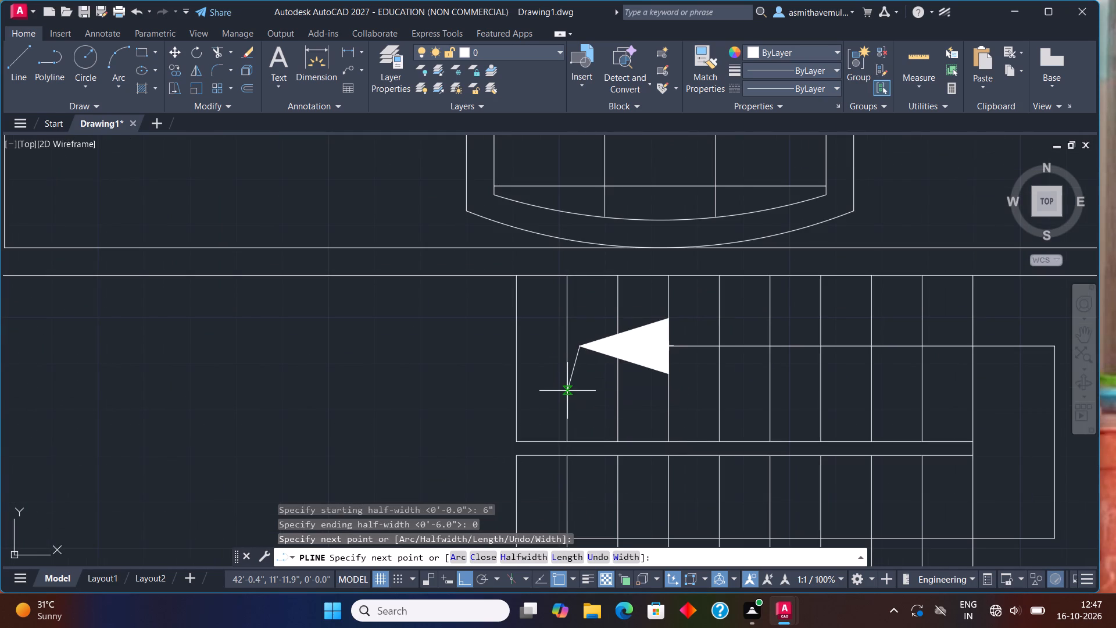
key(Escape)
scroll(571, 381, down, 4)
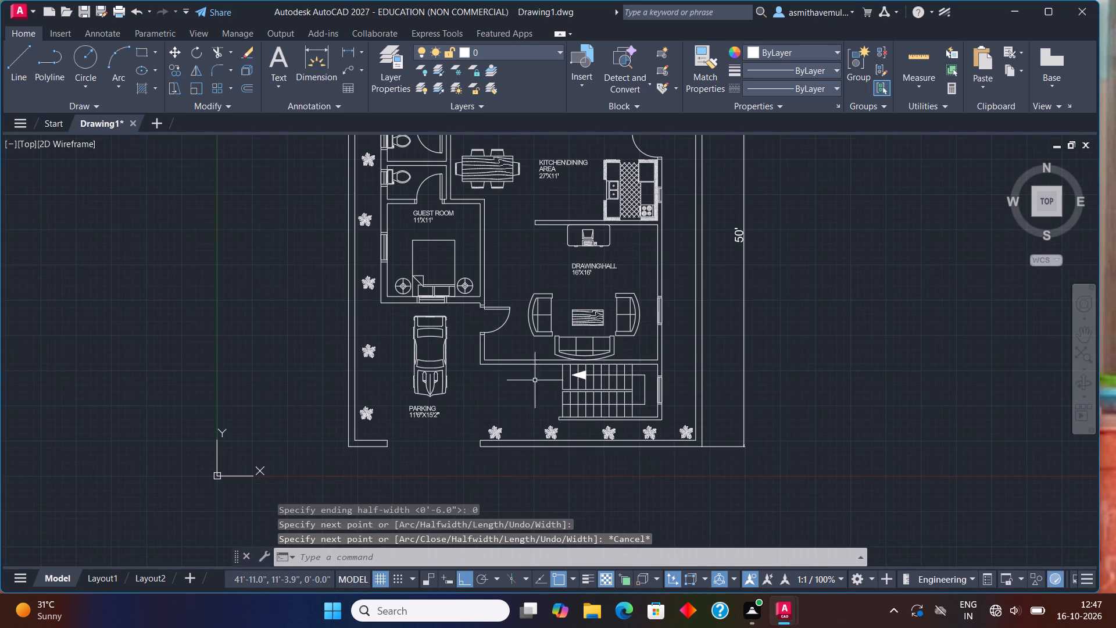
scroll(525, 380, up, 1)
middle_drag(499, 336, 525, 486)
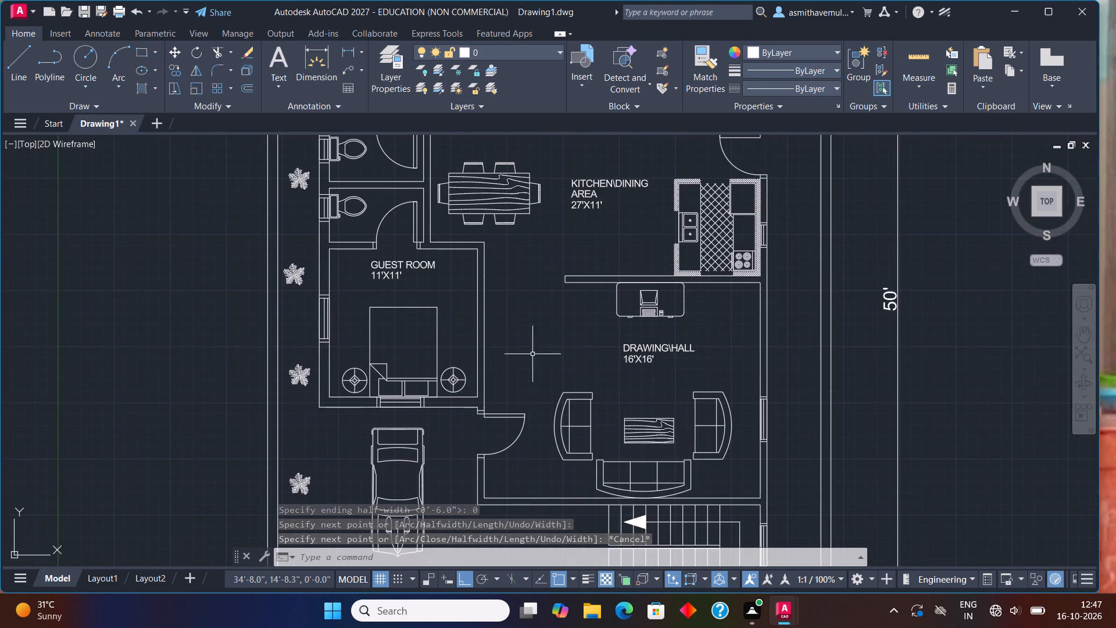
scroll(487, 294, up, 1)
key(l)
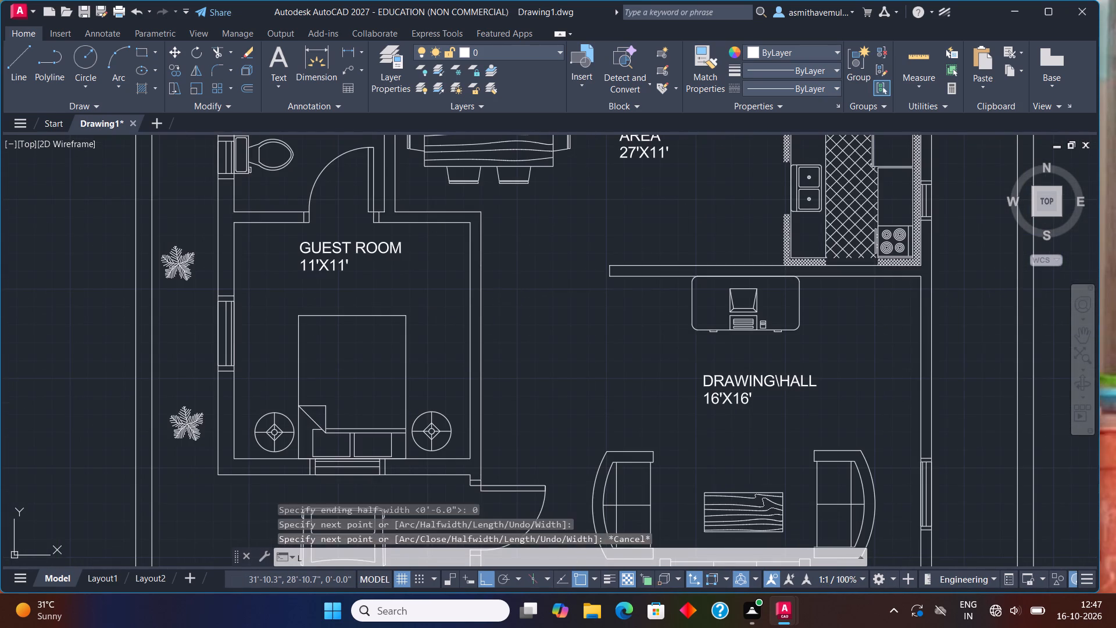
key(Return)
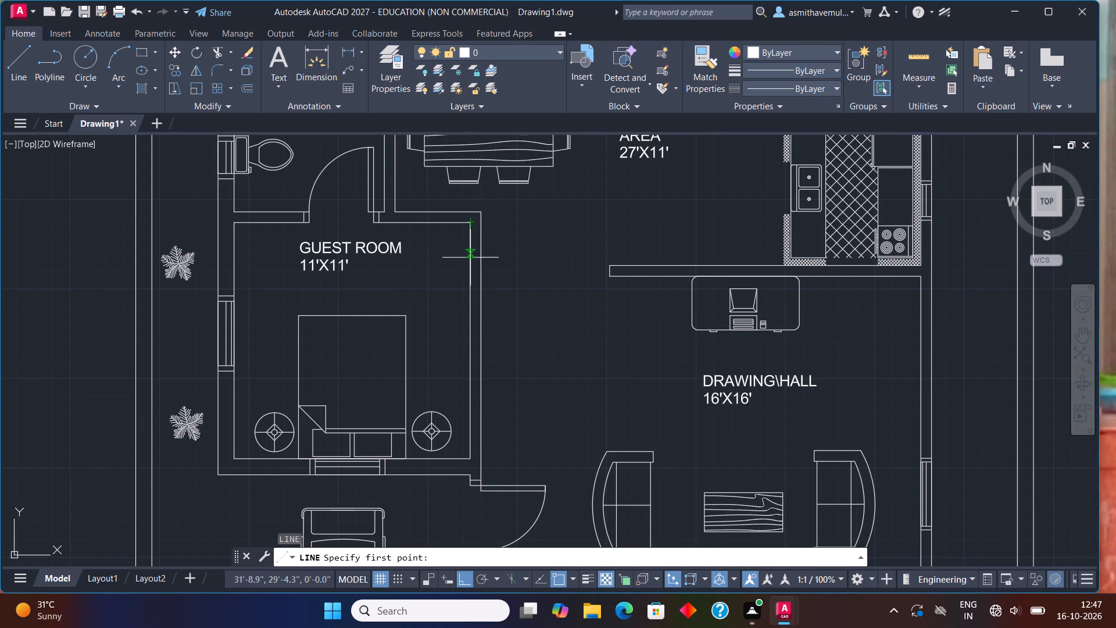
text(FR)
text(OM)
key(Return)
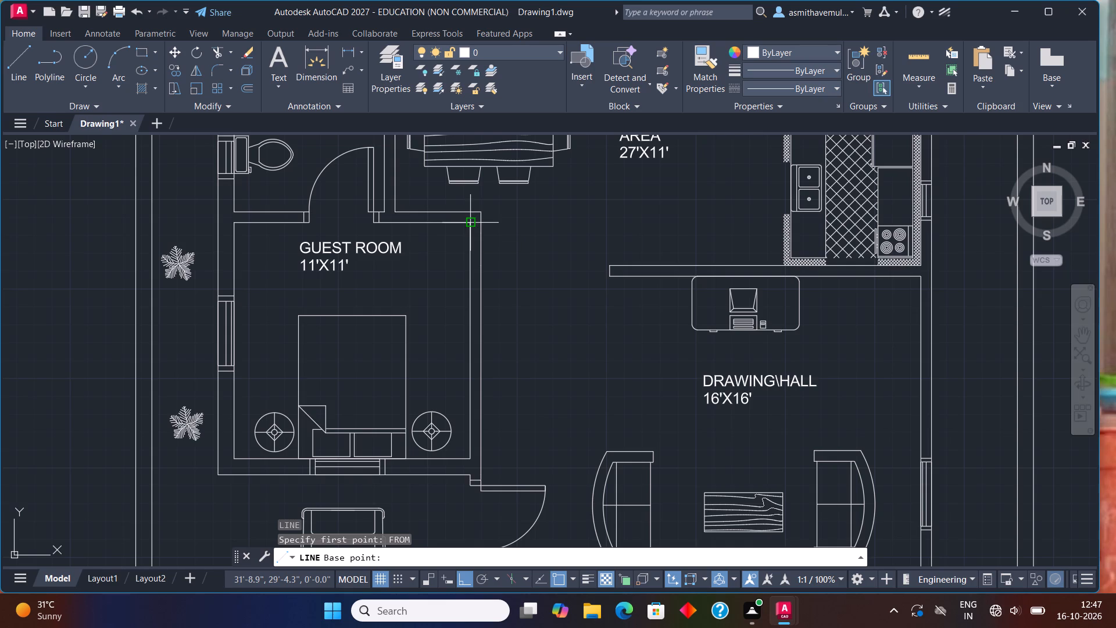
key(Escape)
Draw a line across the guest room's east wall, starting 3" south of the room's inner northeast corner.
scroll(460, 233, up, 1)
key(l)
key(Return)
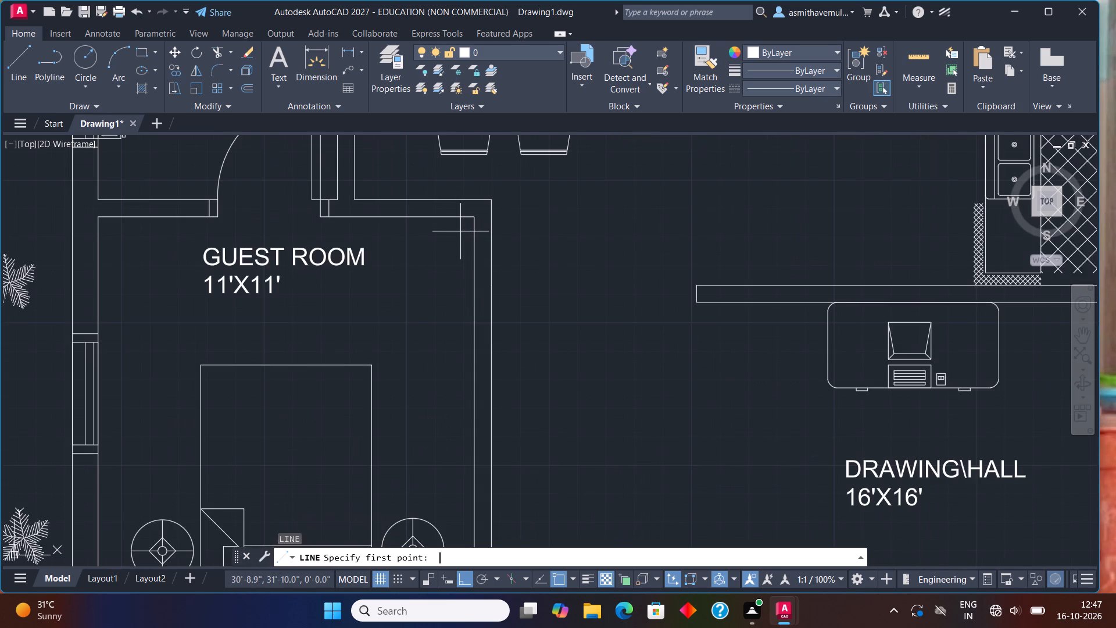
text(FROM)
key(Return)
click(471, 218)
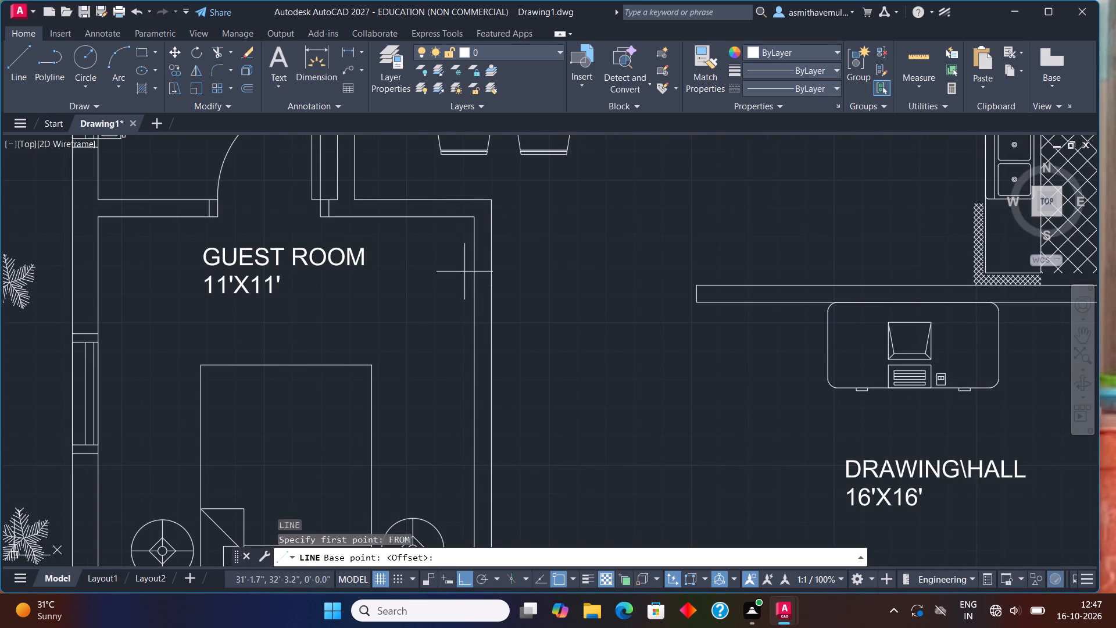
key(shift+at)
text(0,-3)
key(shift+quotedbl)
key(Return)
click(492, 225)
key(Escape)
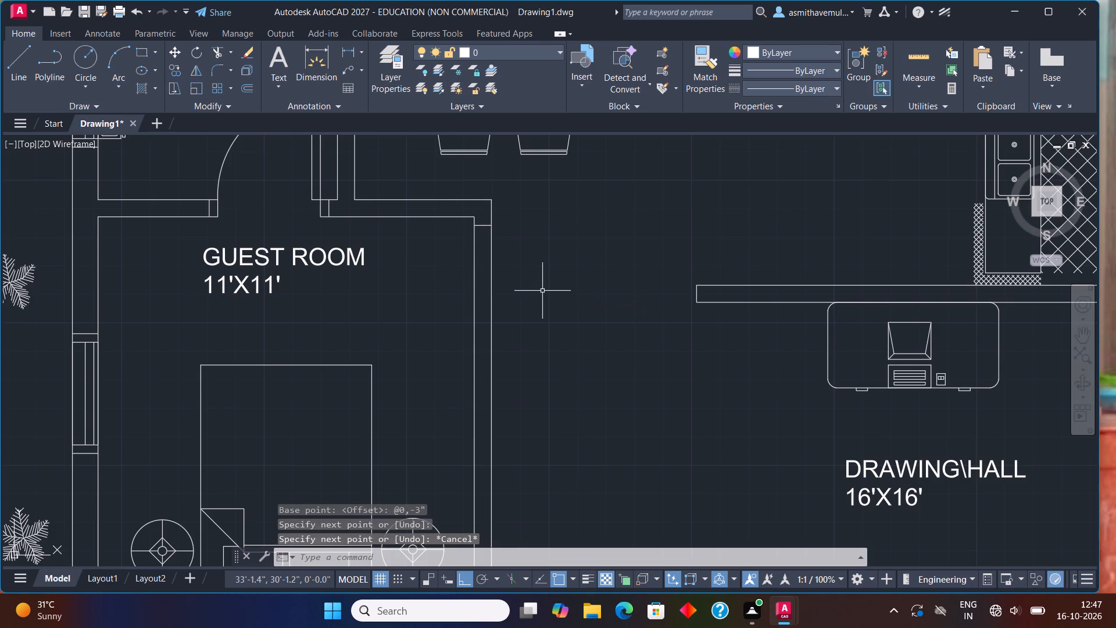
Offset the short line across the guest room's east wall 3" to the south.
key(o)
key(Return)
text(33)
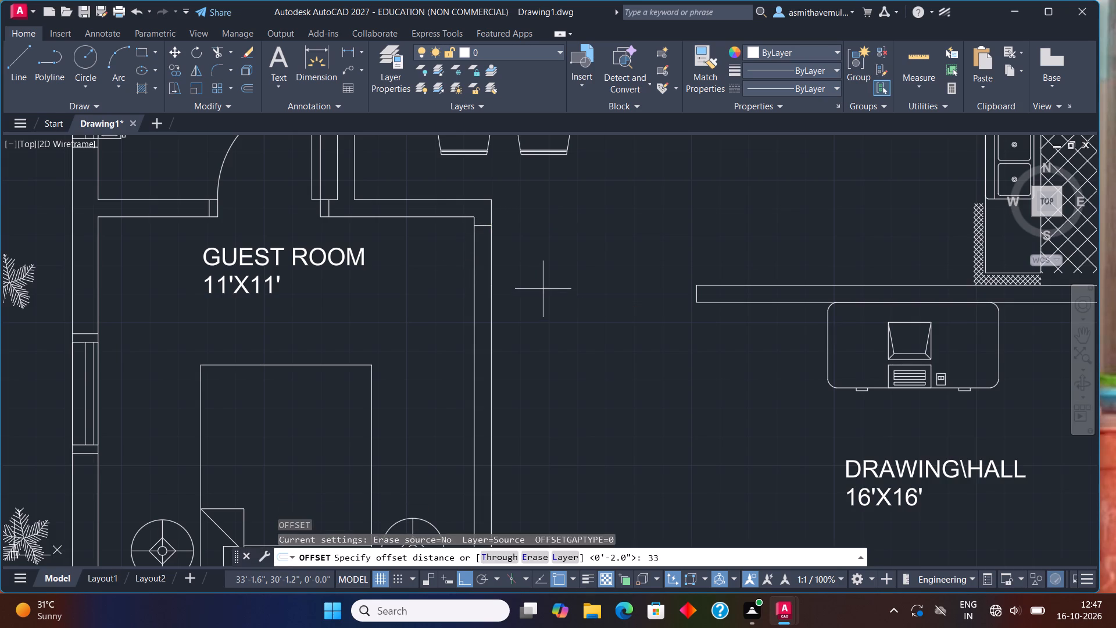
key(BackSpace)
key(apostrophe)
key(BackSpace)
key(shift+quotedbl)
key(Return)
click(485, 225)
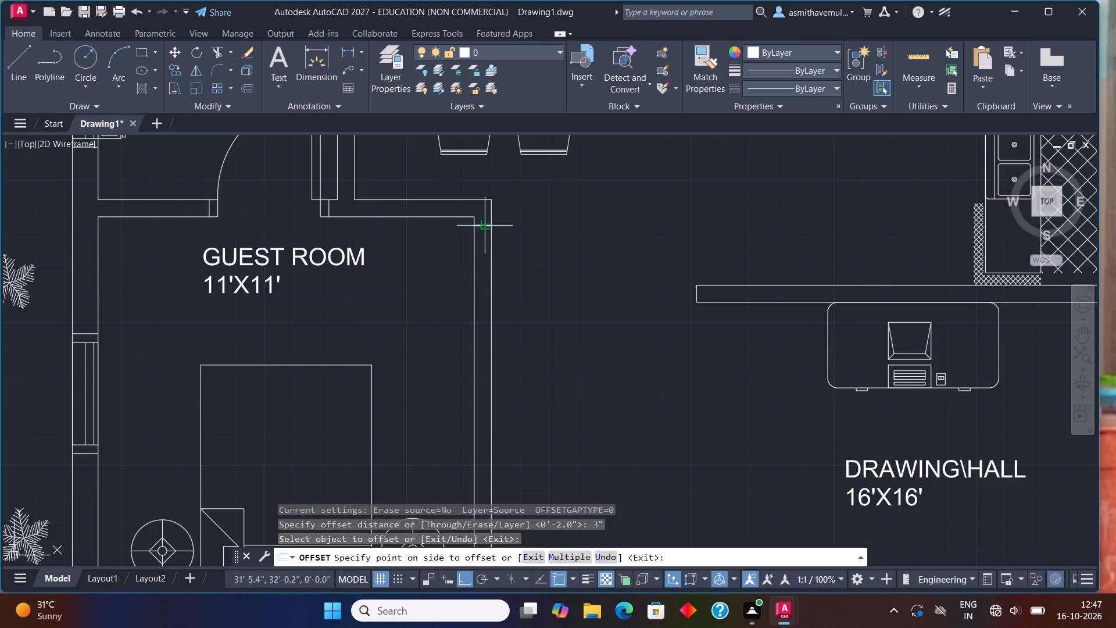
click(493, 259)
key(Escape)
Offset the lower of the two short lines across the guest room's east wall 3' to the south.
scroll(503, 258, up, 1)
key(o)
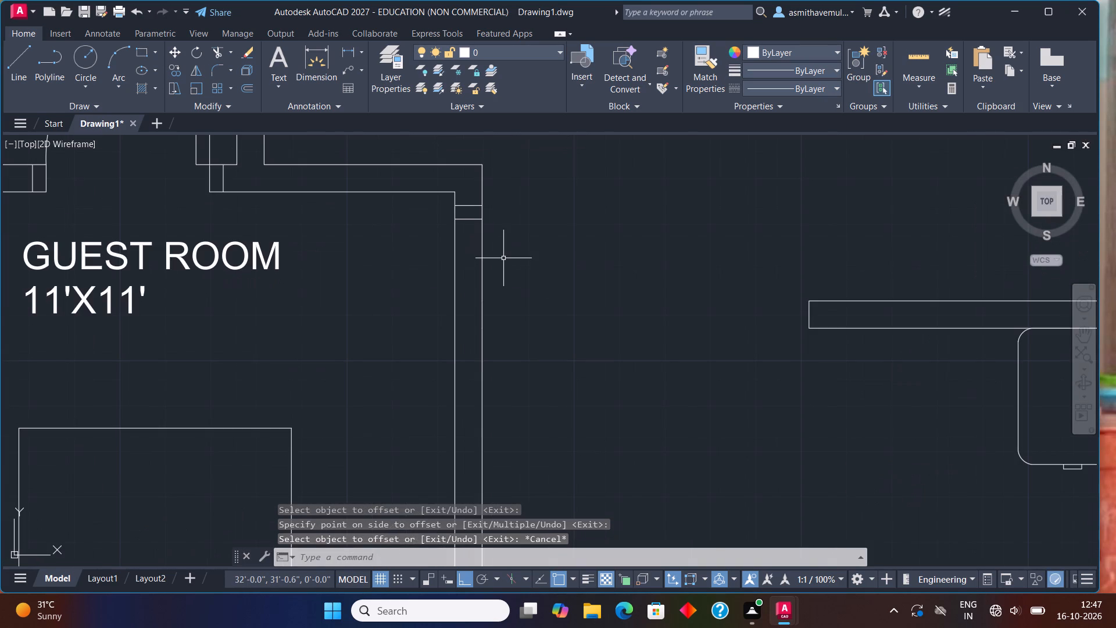
key(Return)
text(3')
key(Return)
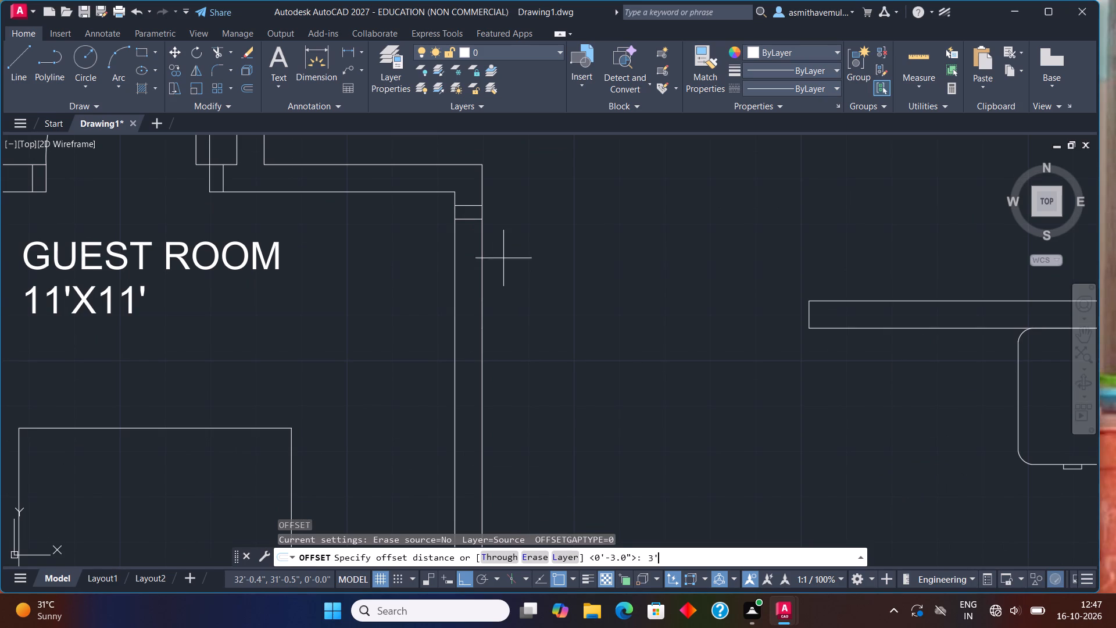
click(465, 220)
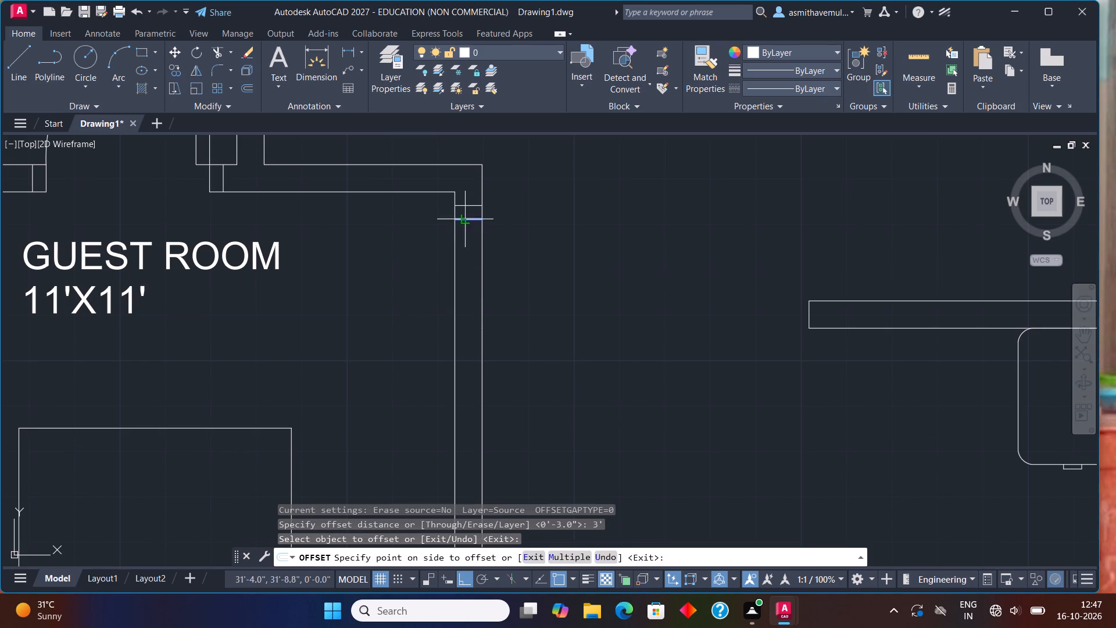
click(483, 291)
key(Escape)
Offset the southernmost short line across the guest room's east wall 3" further south.
key(o)
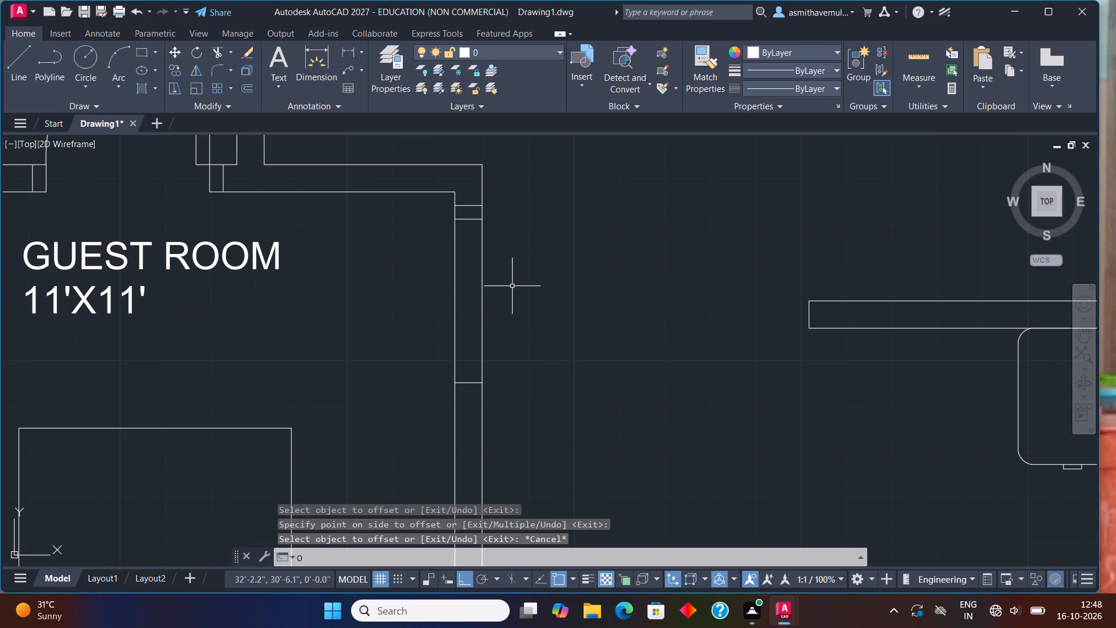
key(Return)
key(3)
key(shift+quotedbl)
key(Return)
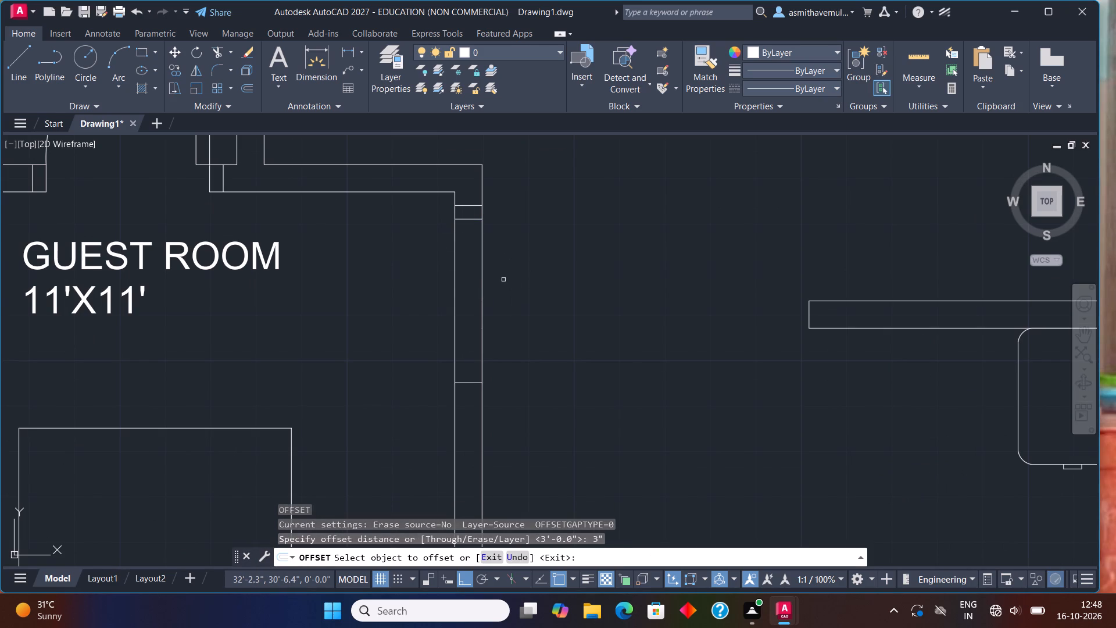
click(472, 384)
click(474, 409)
key(Escape)
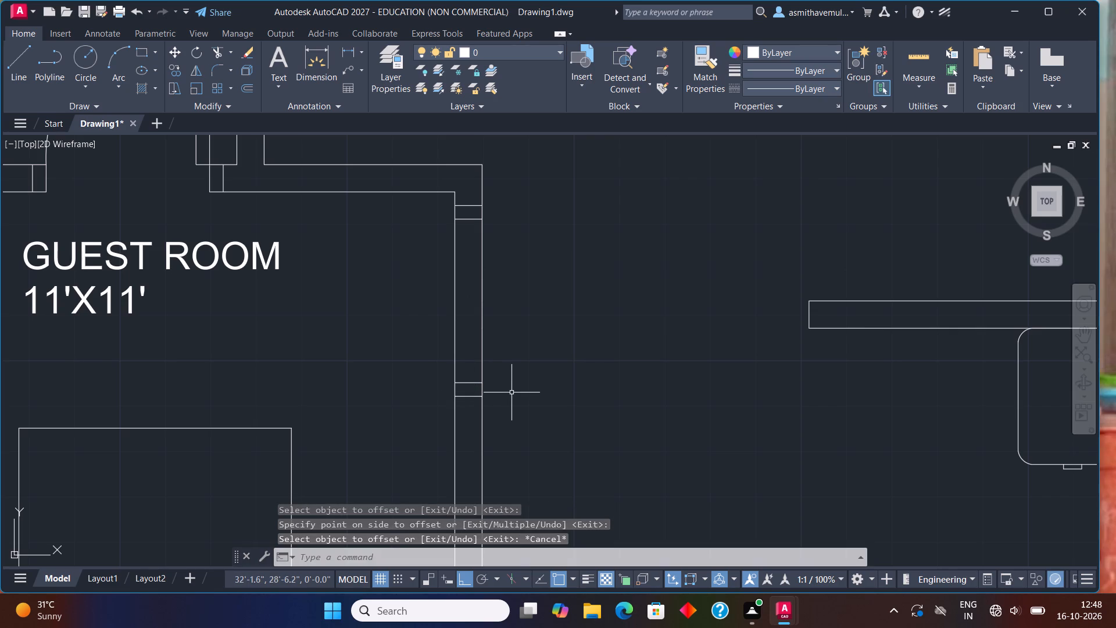
Trim both faces of the guest room's east wall between the inner jamb lines to open the 3' doorway.
key(t)
key(r)
key(i)
key(m)
key(Return)
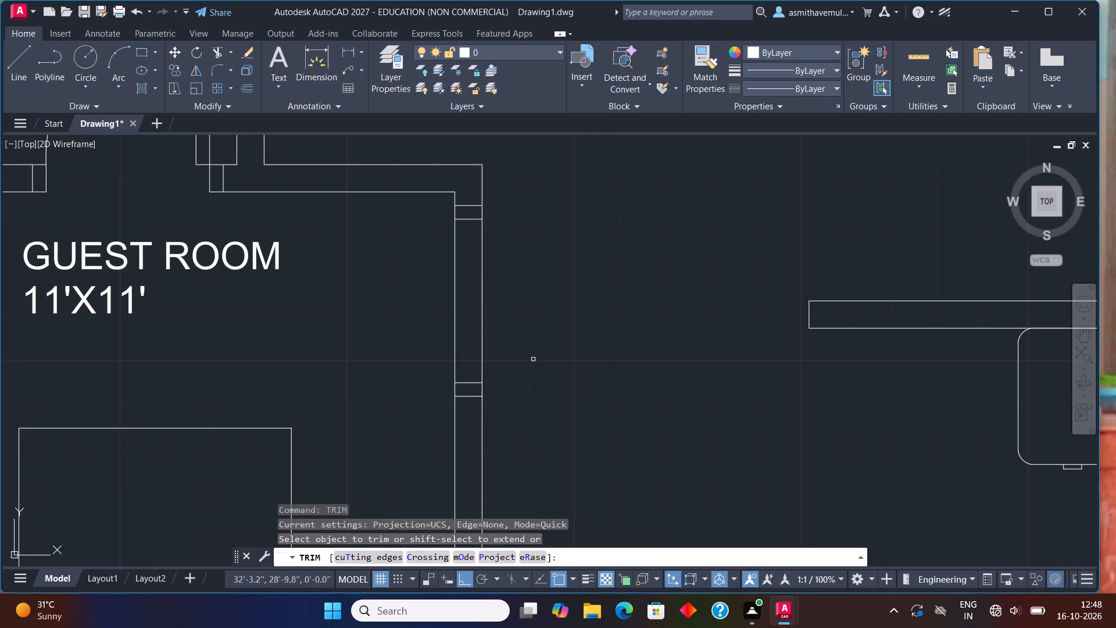
drag(533, 358, 354, 336)
drag(453, 297, 533, 266)
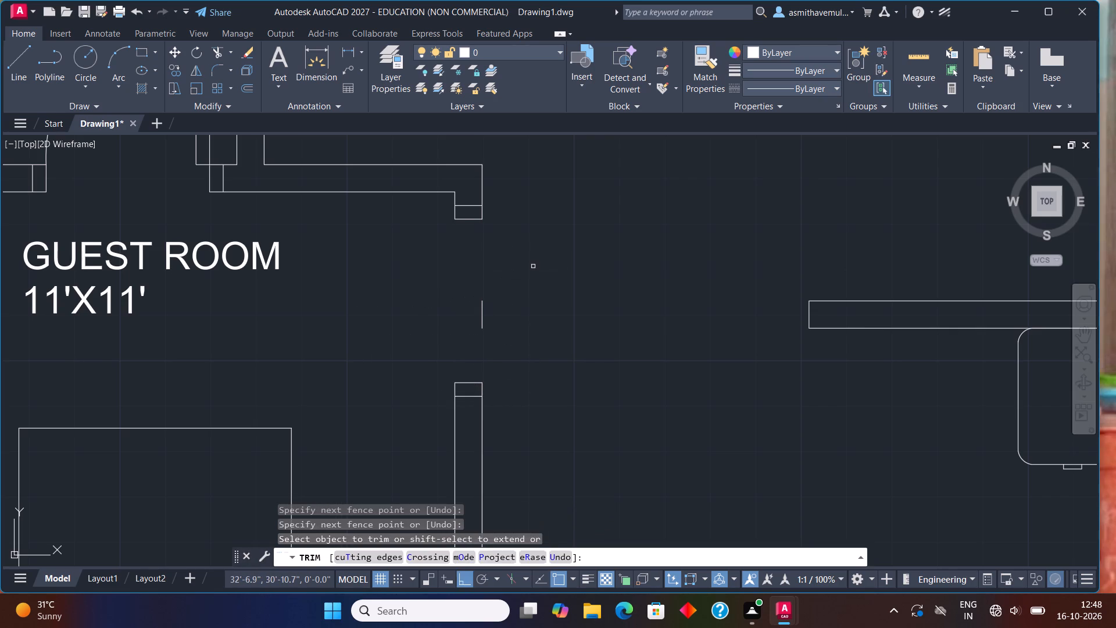
drag(529, 284, 467, 324)
key(Escape)
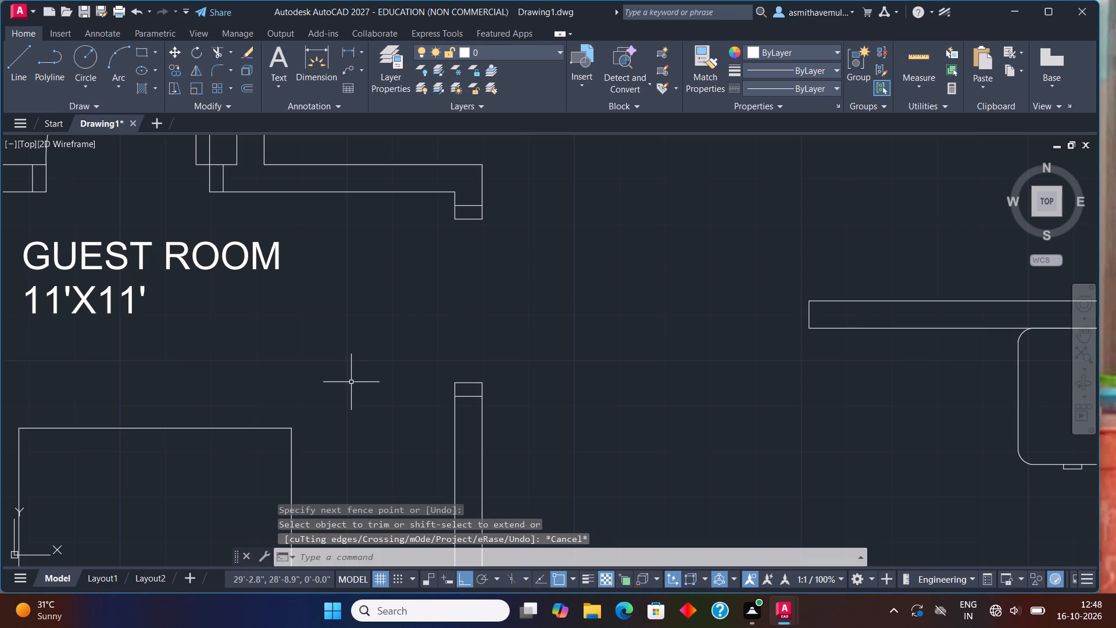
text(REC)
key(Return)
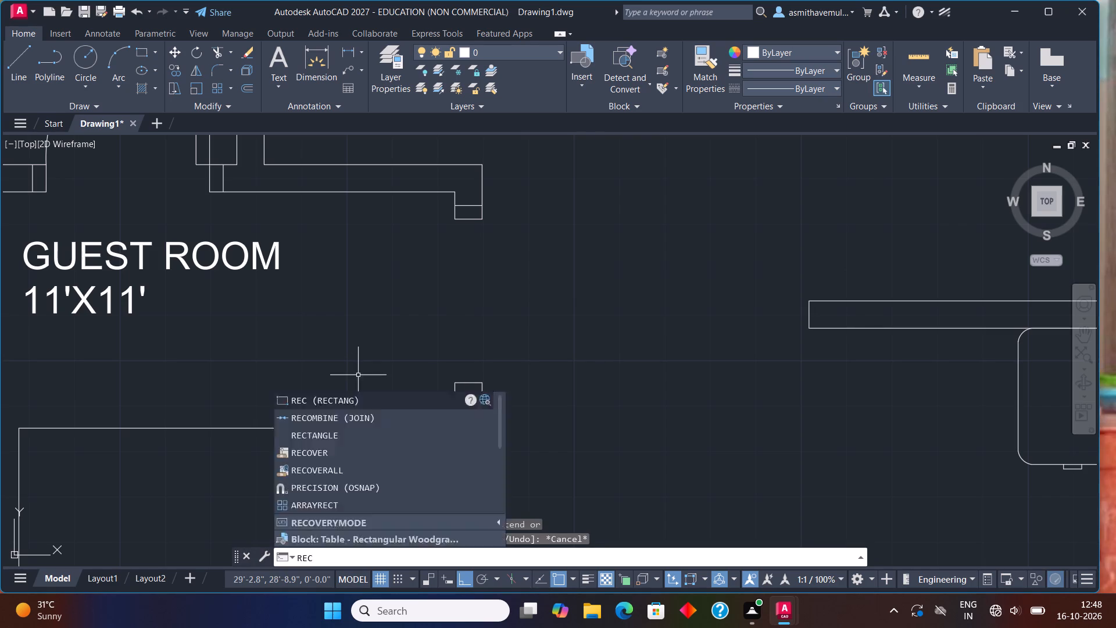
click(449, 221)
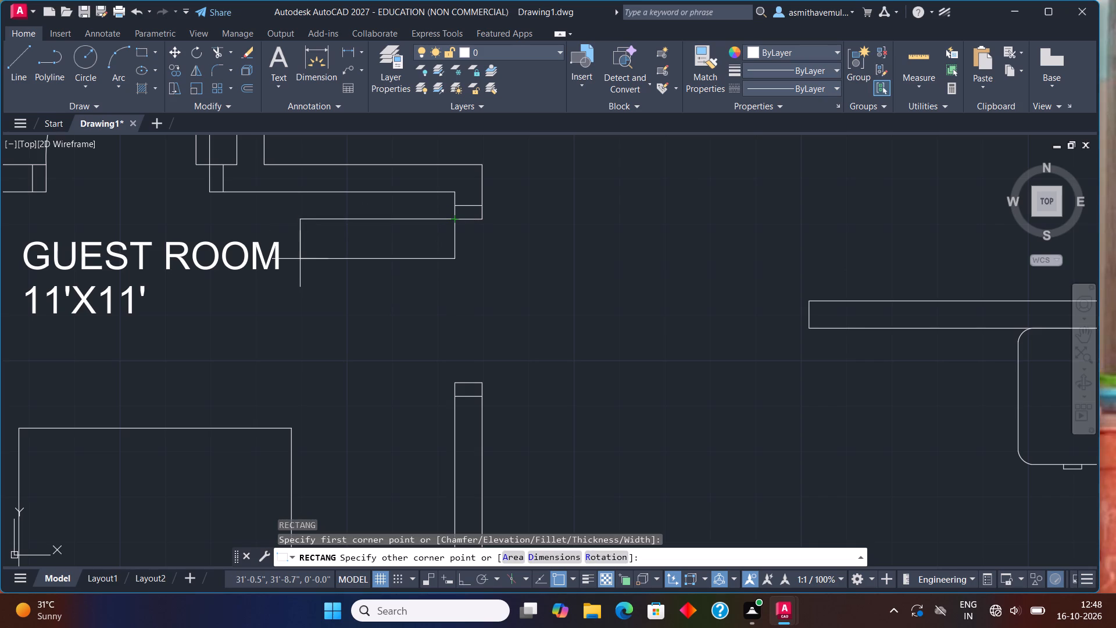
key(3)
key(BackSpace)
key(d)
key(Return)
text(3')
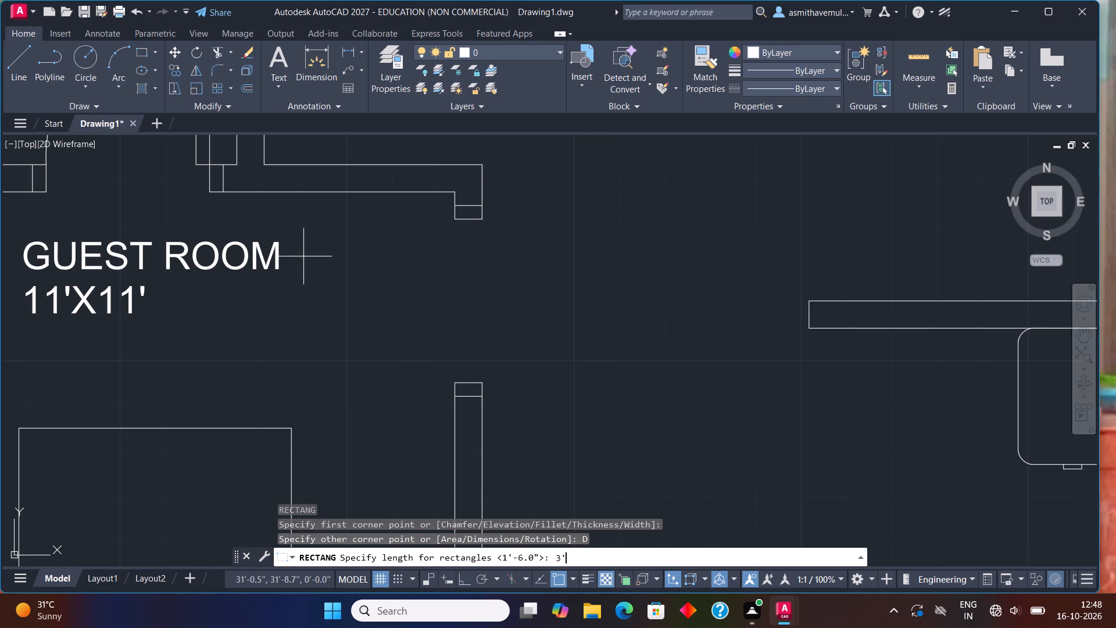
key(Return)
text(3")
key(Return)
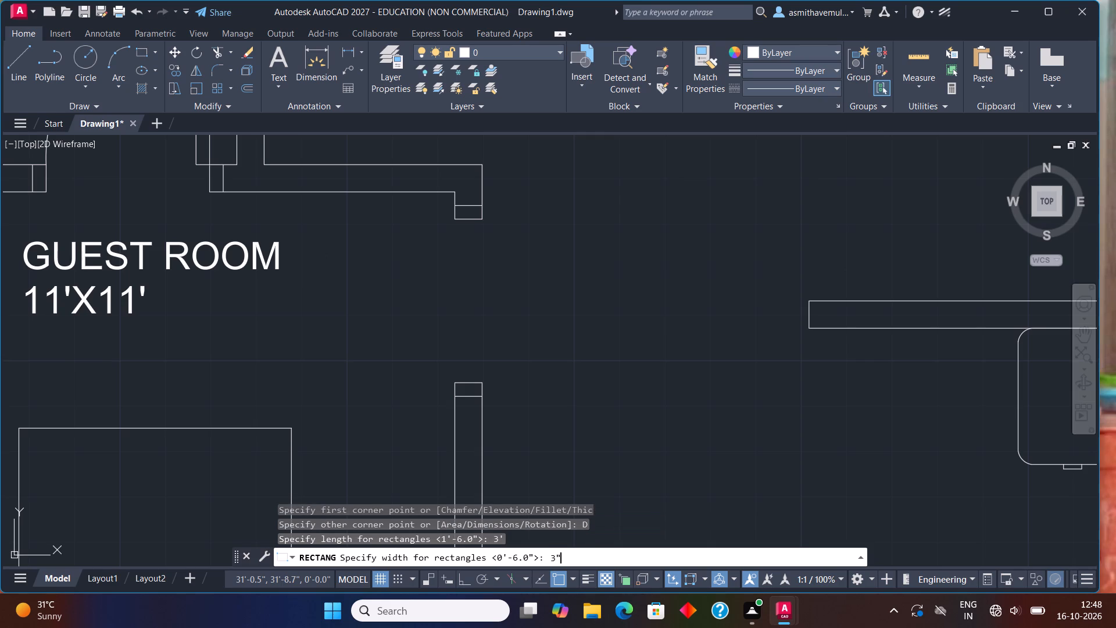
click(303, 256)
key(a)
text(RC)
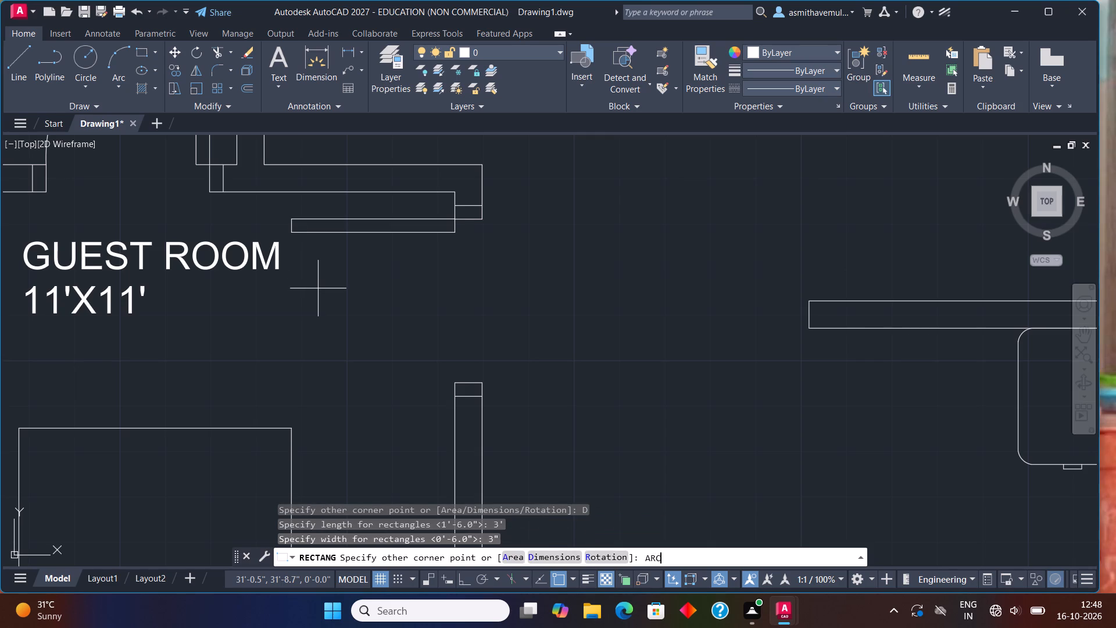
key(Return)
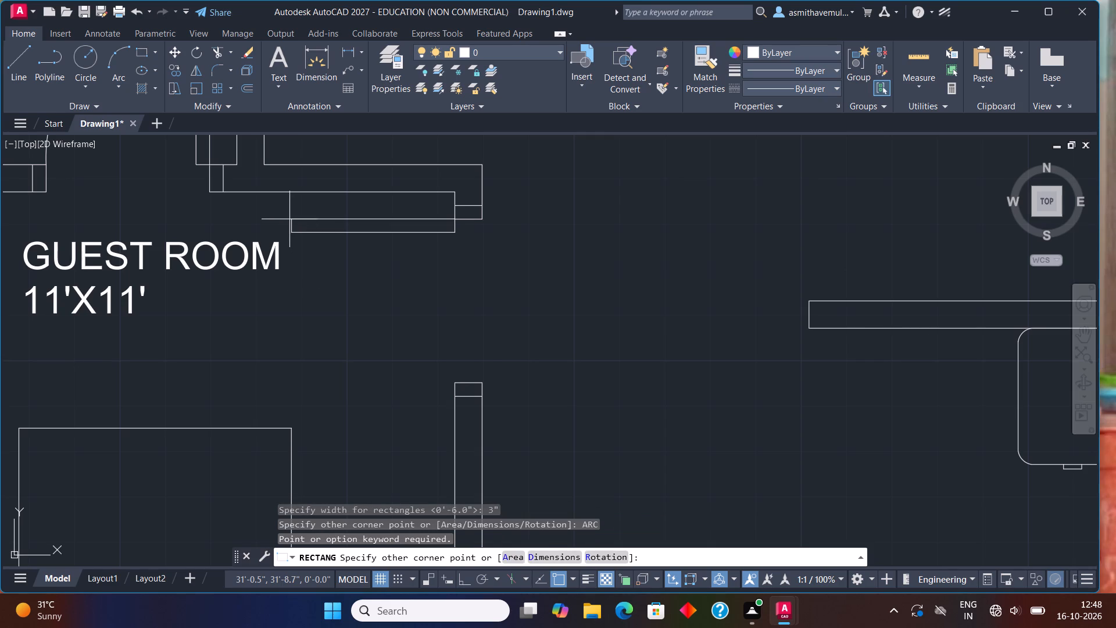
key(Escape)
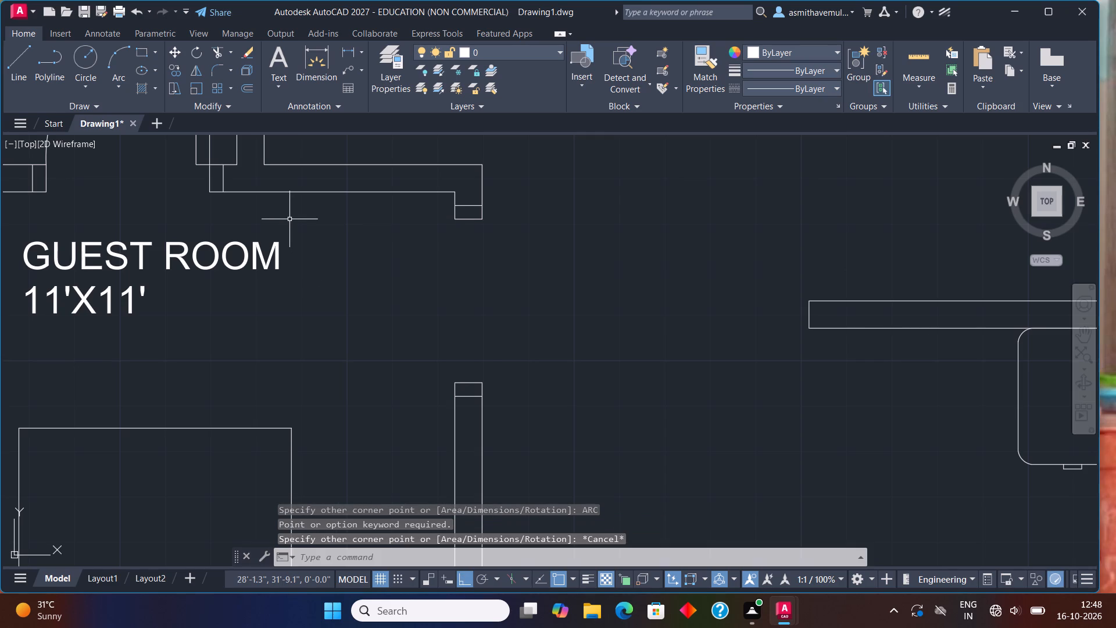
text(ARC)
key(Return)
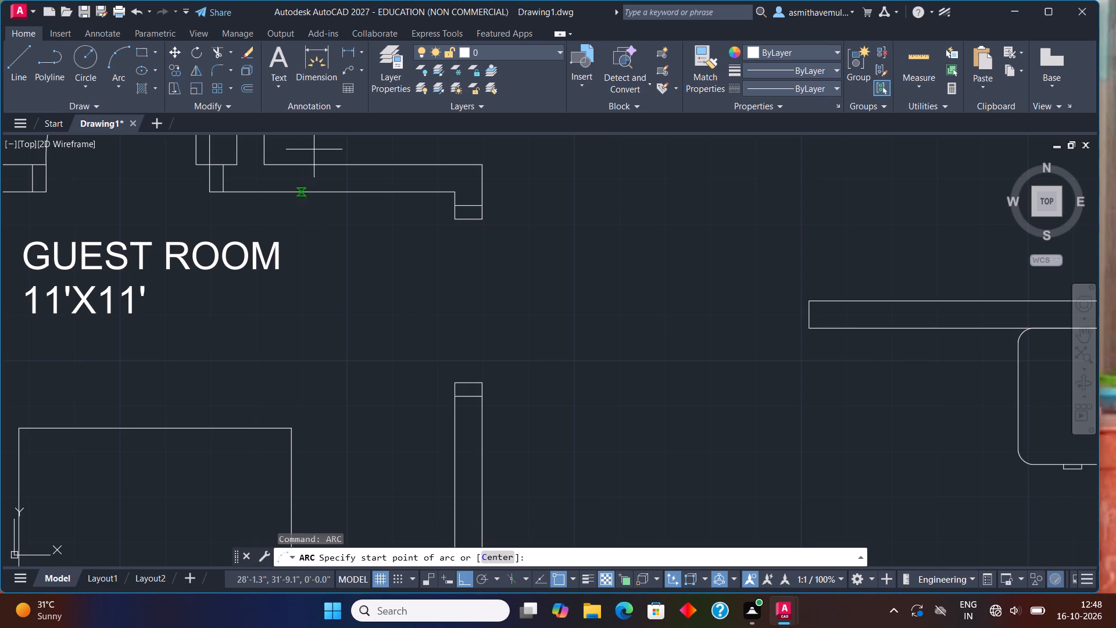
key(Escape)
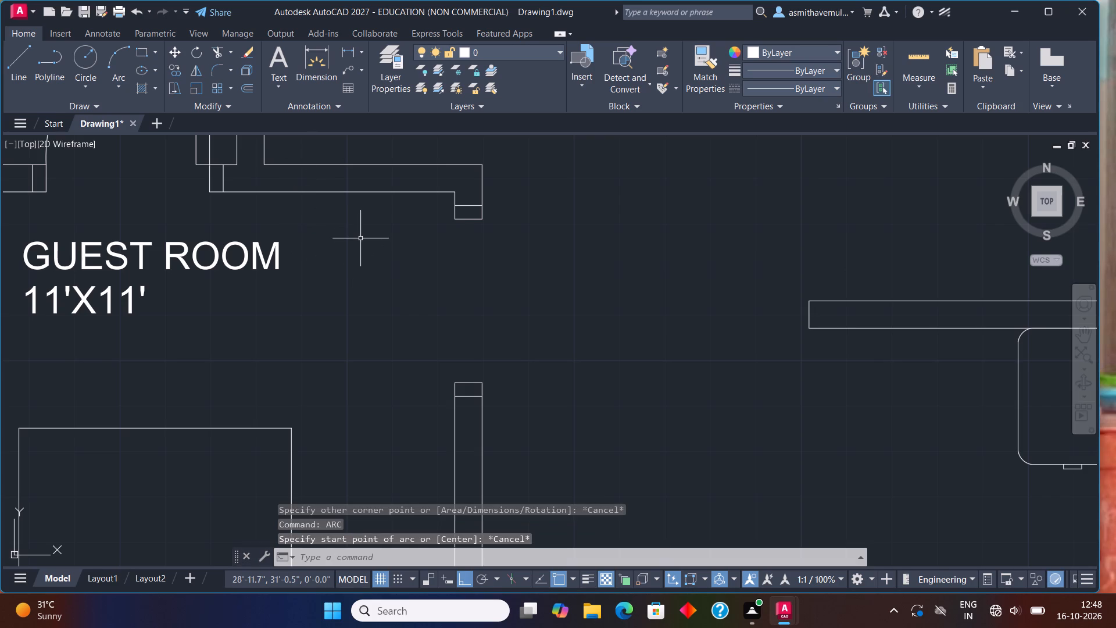
Draw a 3' by 3" rectangular door leaf extending west into the guest room from the opening's northwest corner.
text(RE)
key(c)
key(Return)
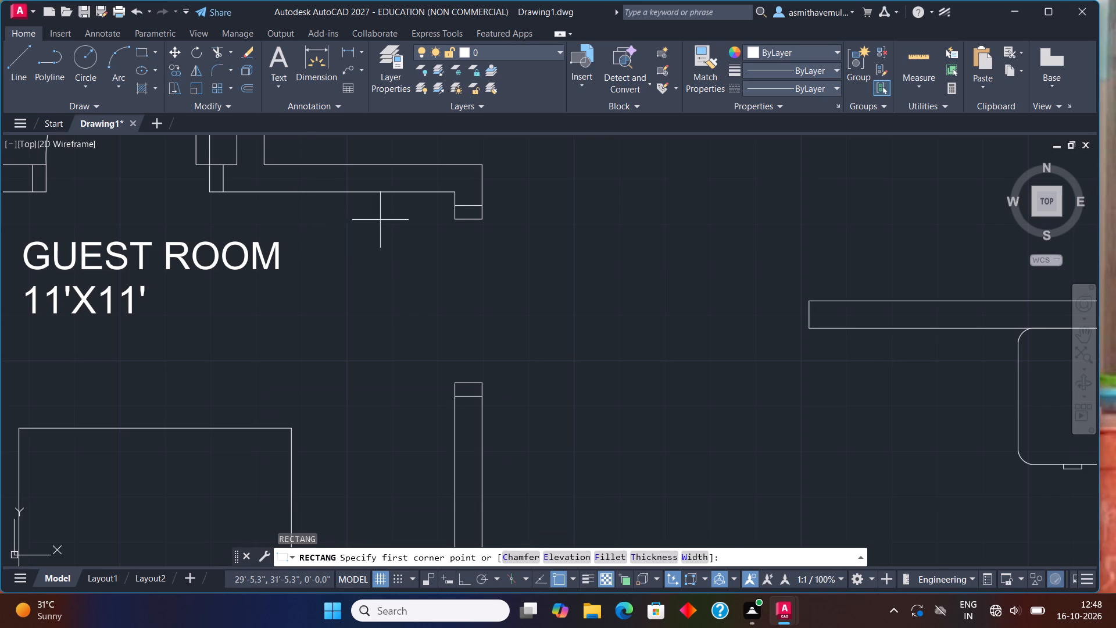
click(455, 219)
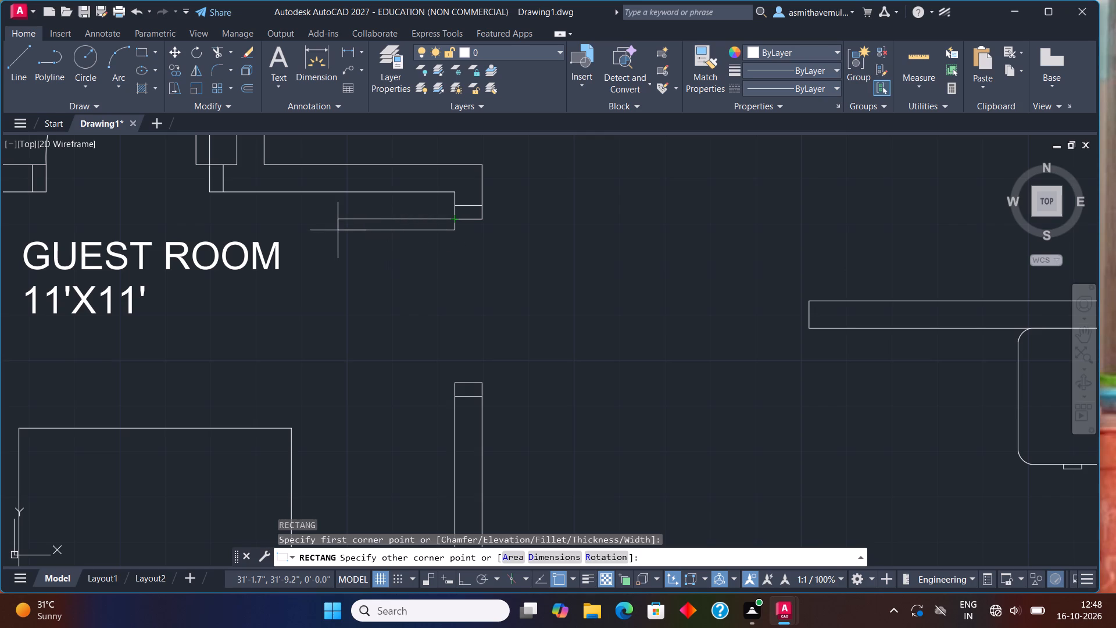
key(d)
key(Return)
text(3')
key(Return)
key(3)
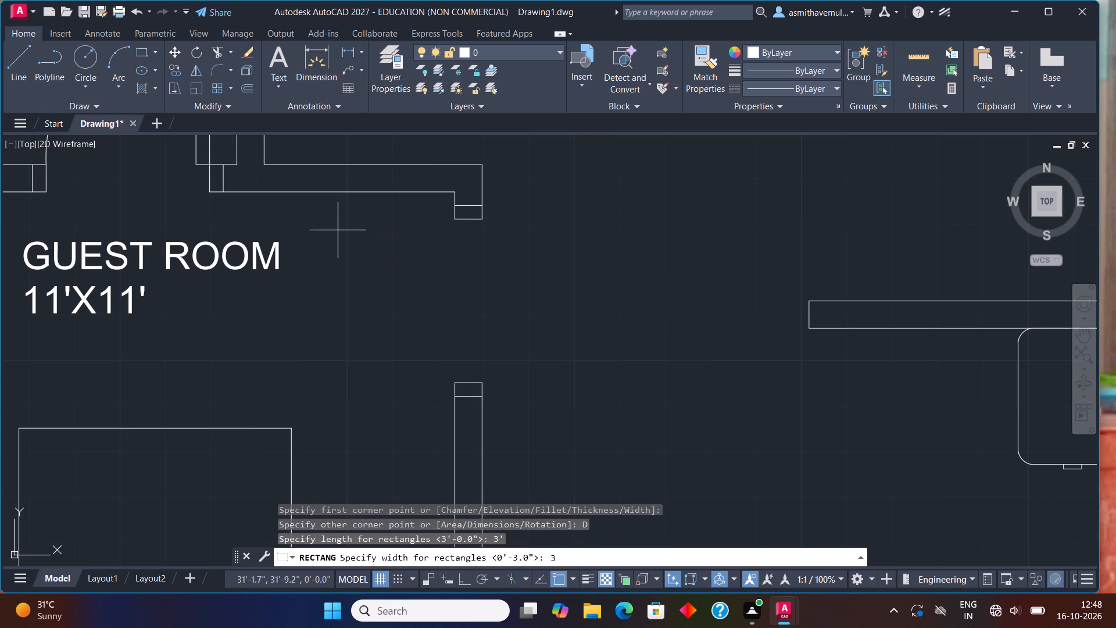
key(shift+quotedbl)
key(Return)
click(338, 230)
text(AR)
key(c)
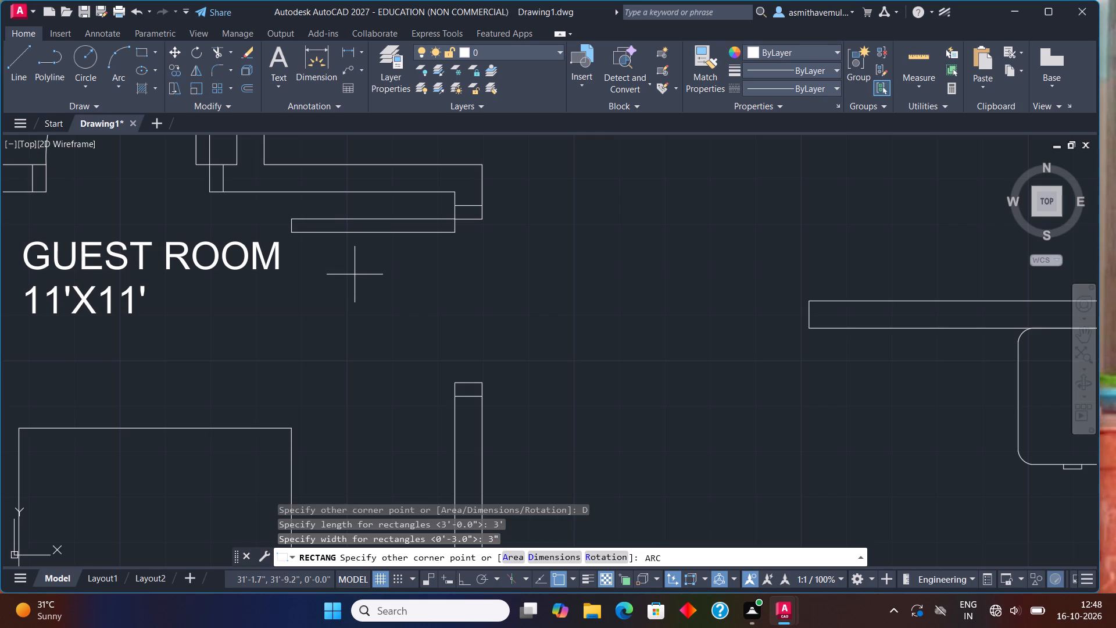
key(Return)
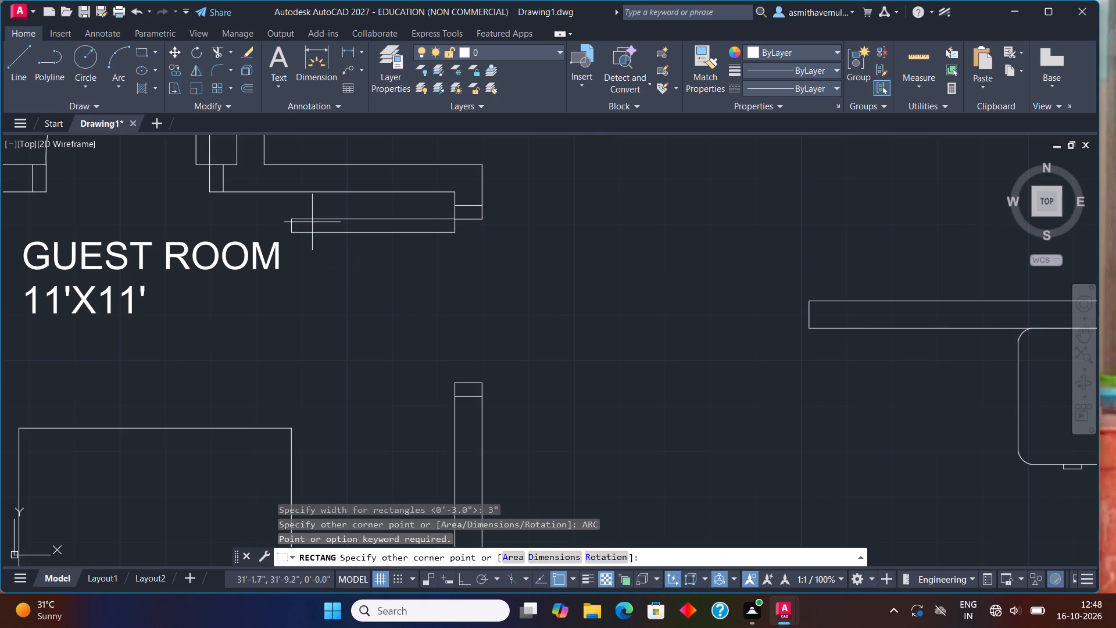
click(296, 258)
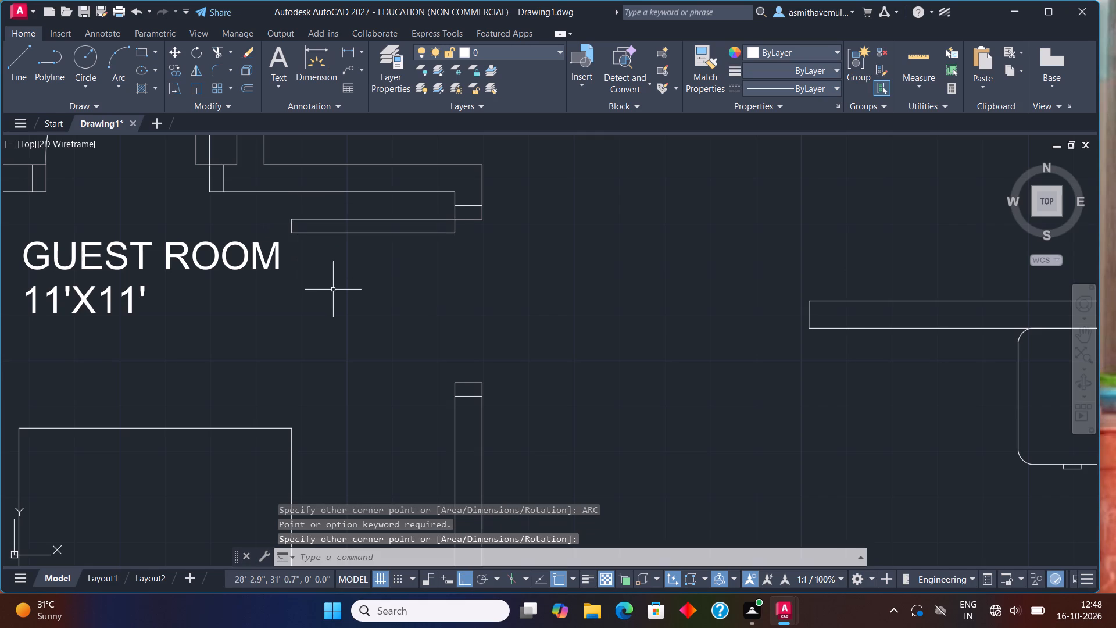
Draw the door swing arc from the leaf's outer northwest corner through its southwest corner to the south jamb's room-side corner.
key(a)
text(RC)
key(Return)
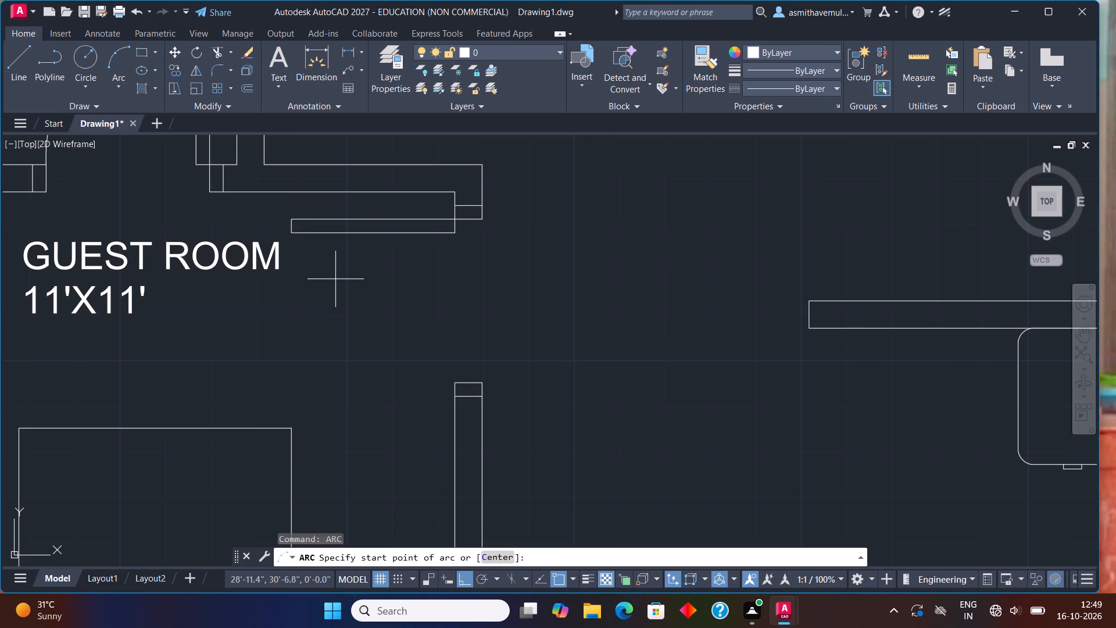
click(292, 220)
click(292, 233)
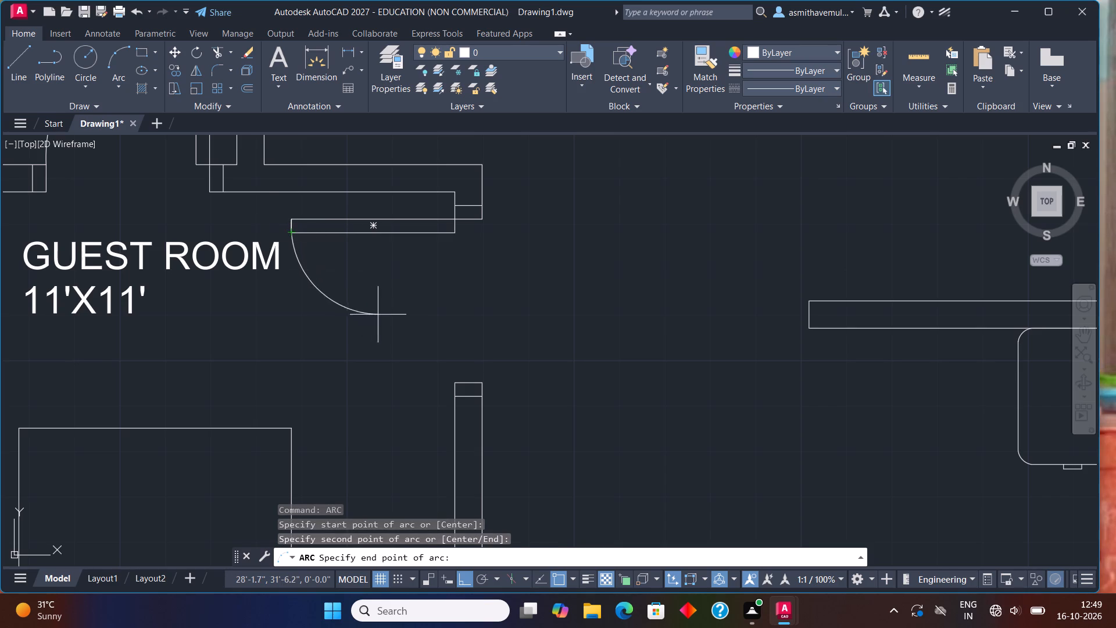
click(455, 384)
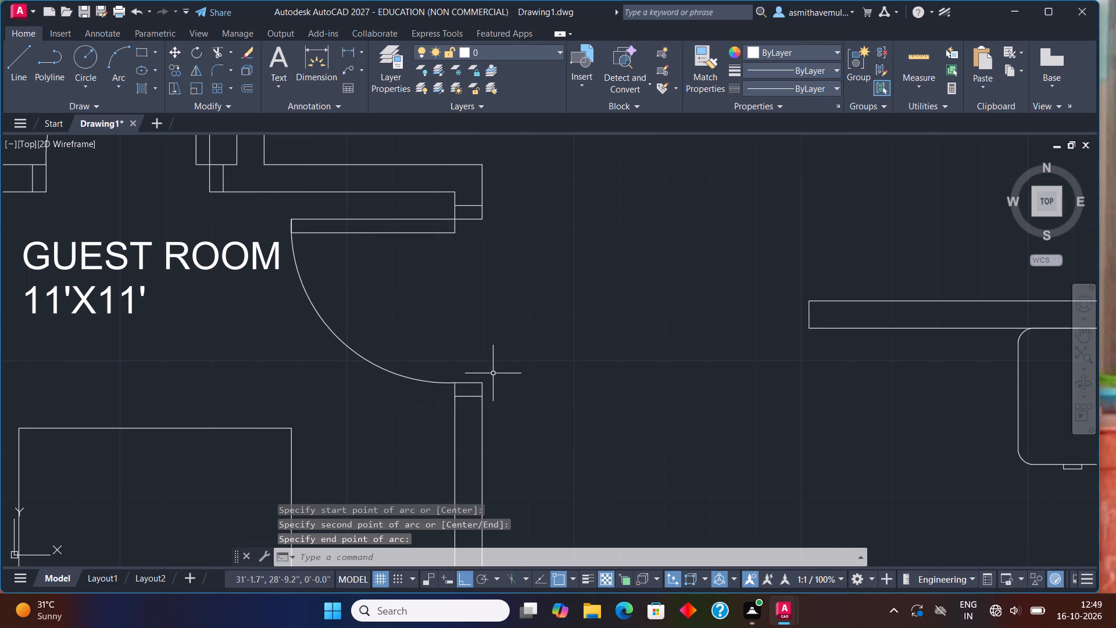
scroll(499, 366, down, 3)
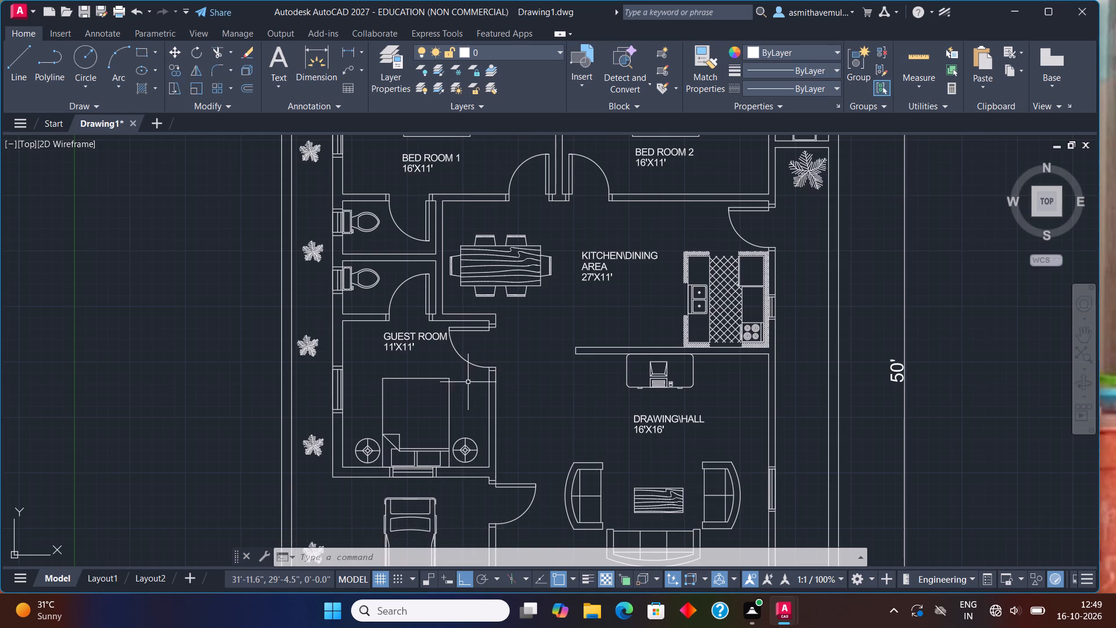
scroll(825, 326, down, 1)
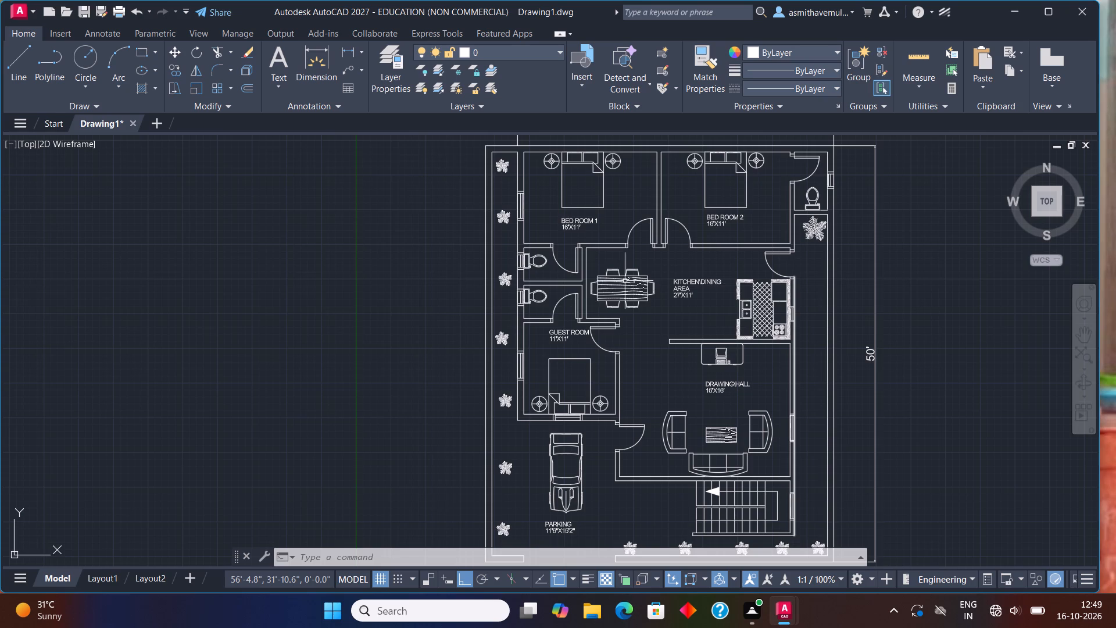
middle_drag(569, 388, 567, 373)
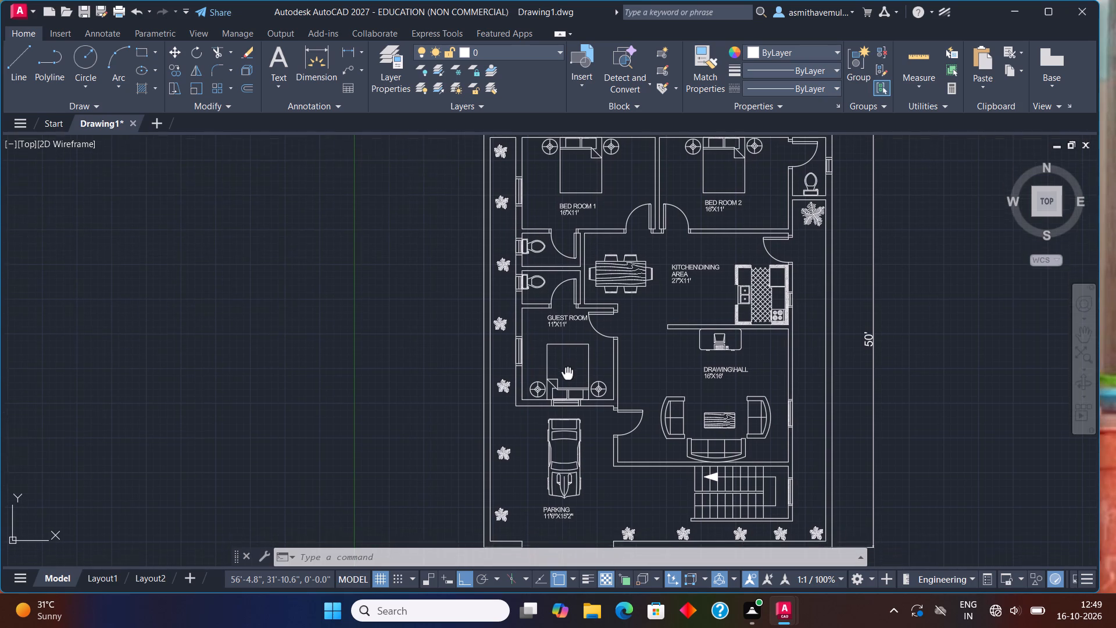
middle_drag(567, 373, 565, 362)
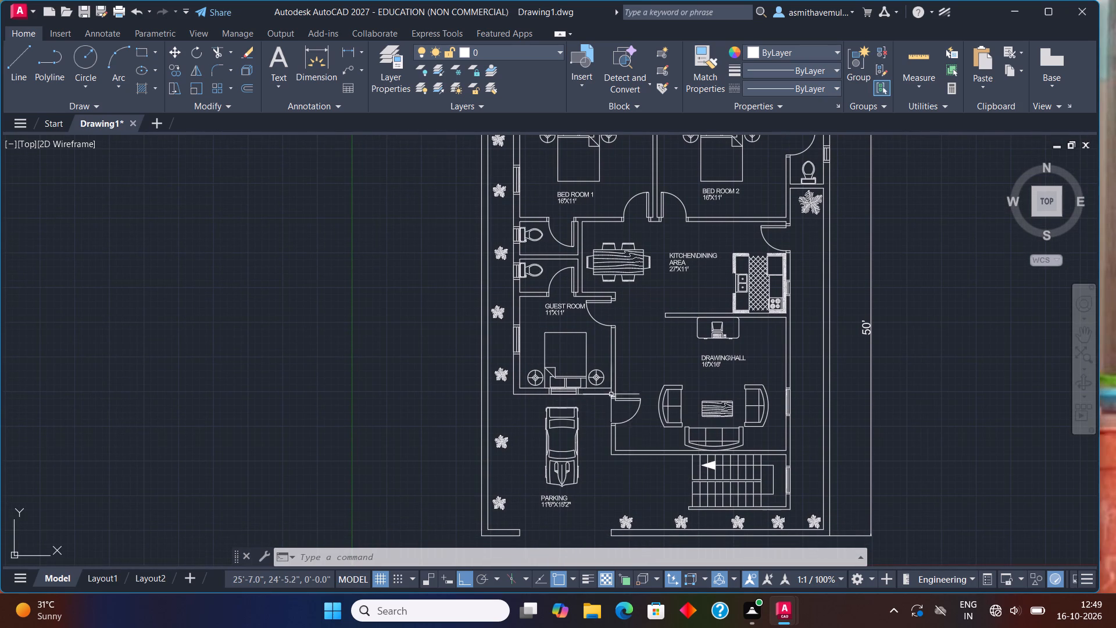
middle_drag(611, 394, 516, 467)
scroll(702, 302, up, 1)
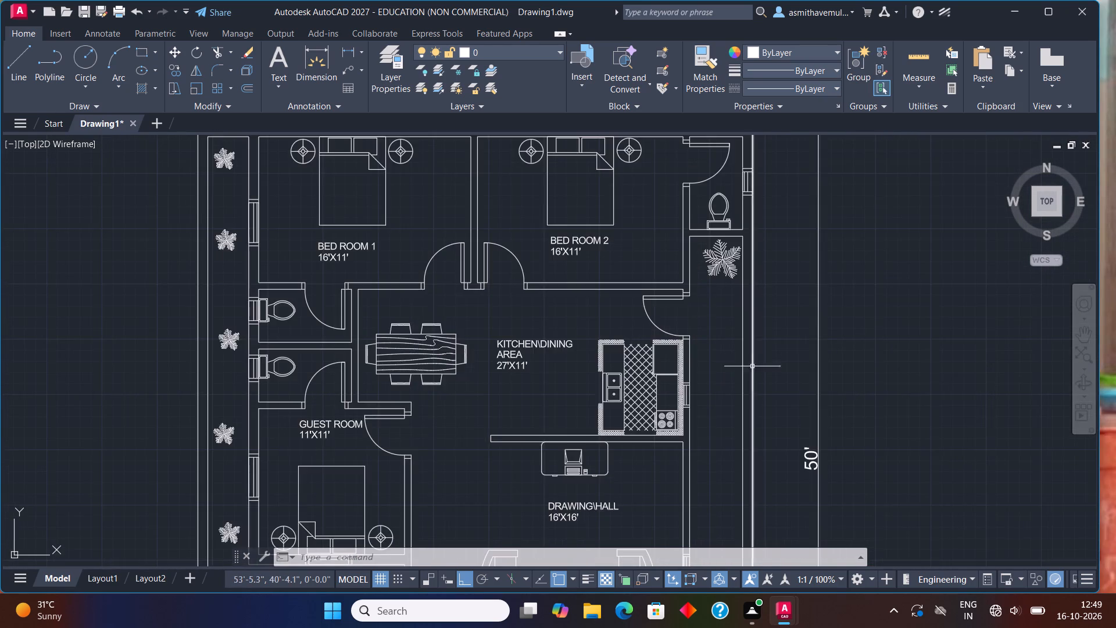
Add a single-line text label PASSAGE, 6" high at 0 rotation, in the passage just east of the kitchen.
scroll(752, 369, up, 1)
middle_drag(690, 444, 642, 420)
scroll(643, 419, up, 1)
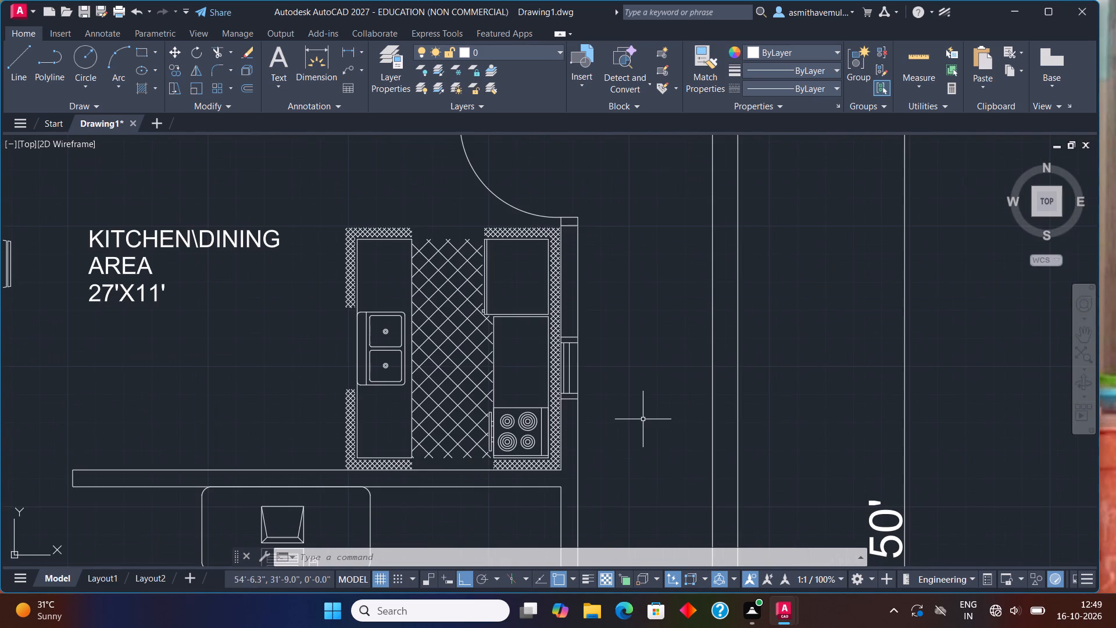
text(TEXT)
key(Return)
click(638, 381)
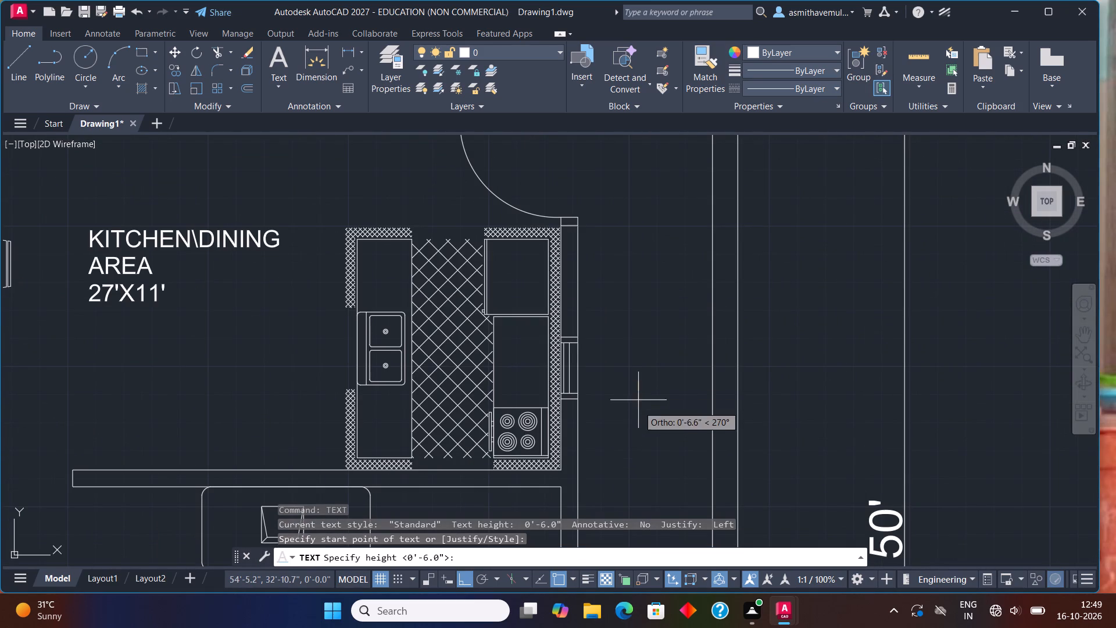
text(6")
key(Return)
key(0)
key(Return)
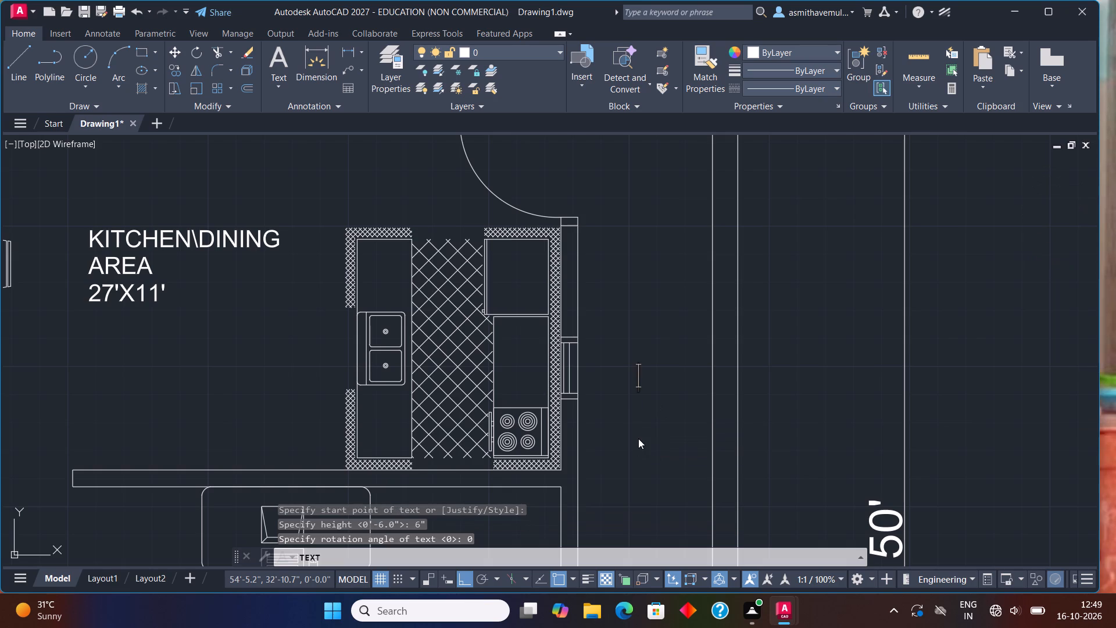
click(595, 354)
text(PASSA)
text(GE)
key(Return)
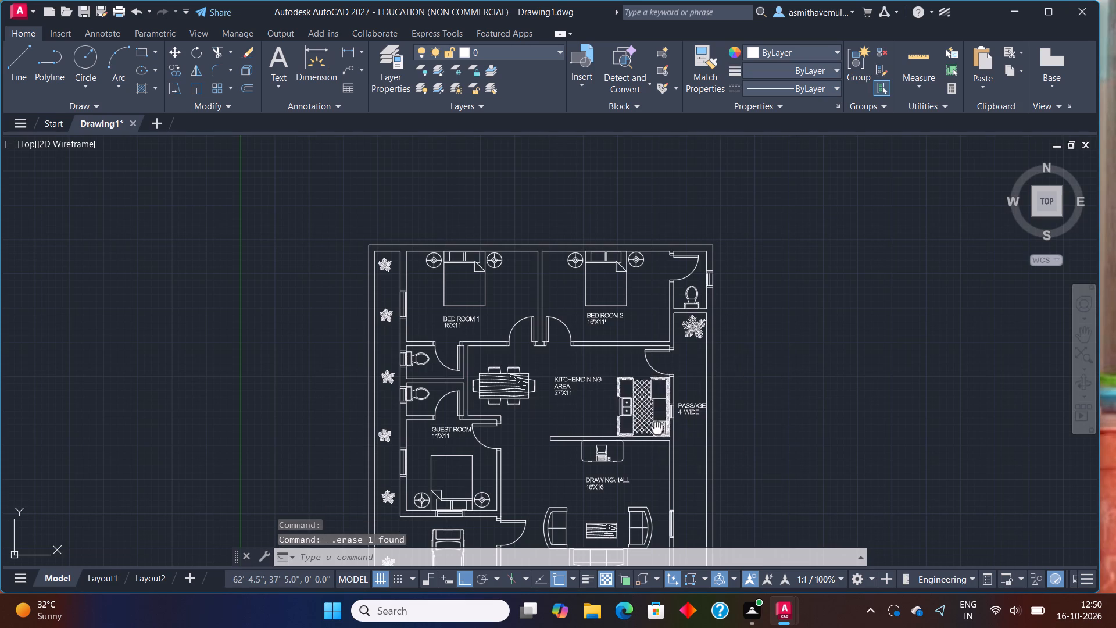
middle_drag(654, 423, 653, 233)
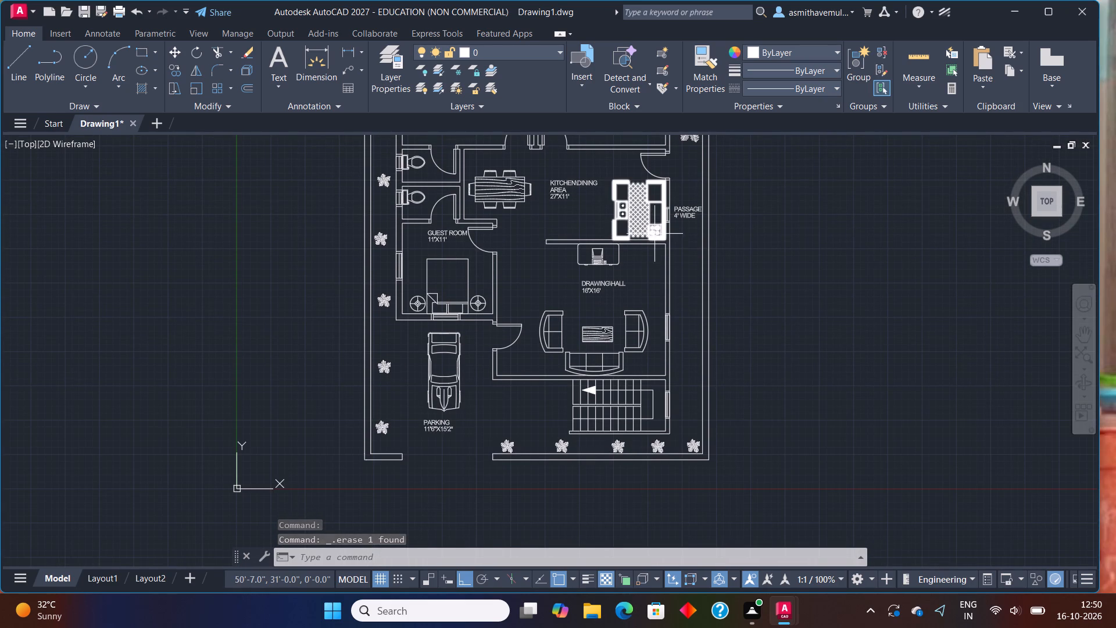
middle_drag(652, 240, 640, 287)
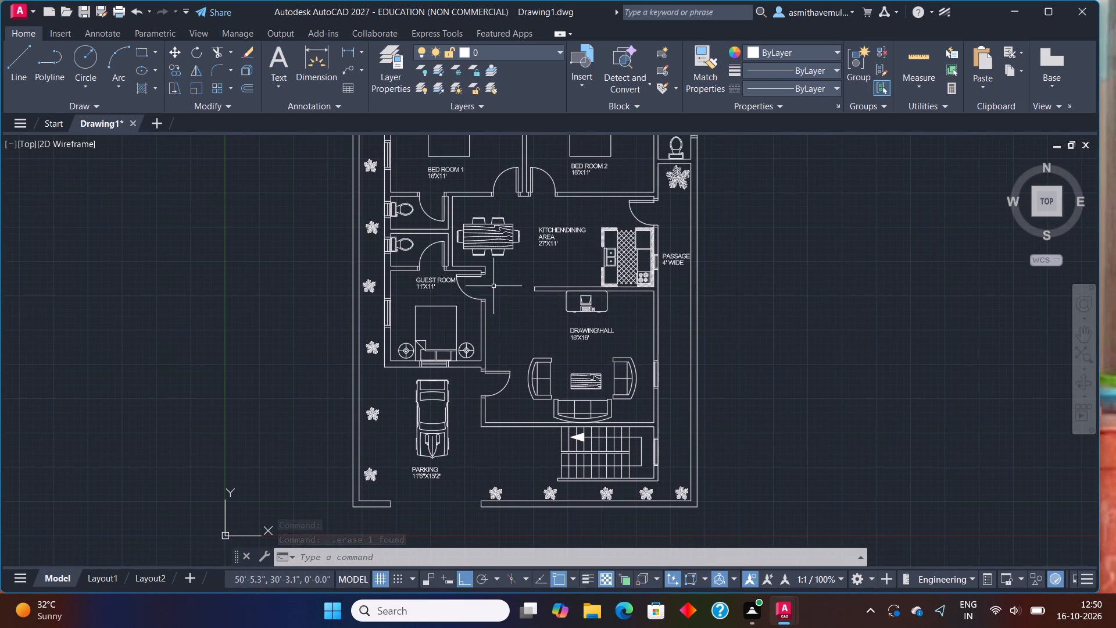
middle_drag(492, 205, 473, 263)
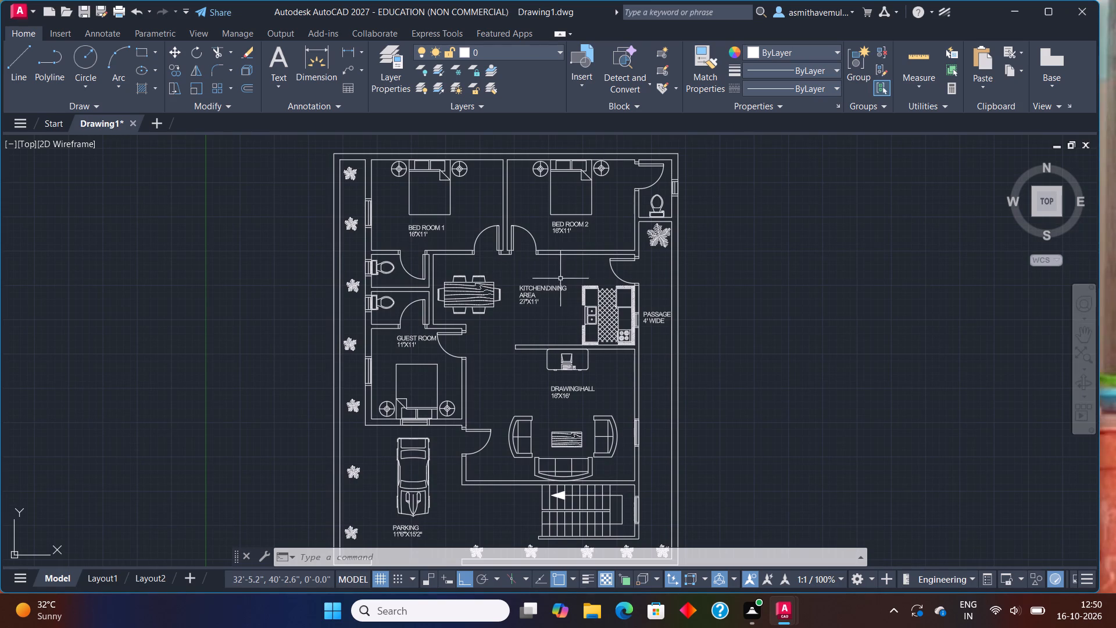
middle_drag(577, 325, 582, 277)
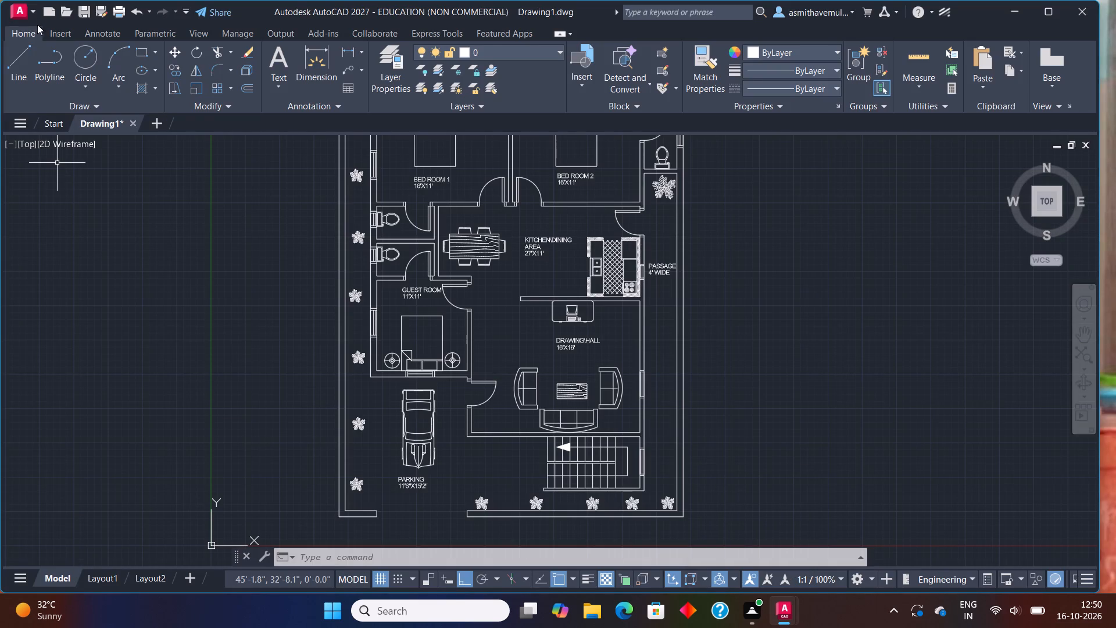
Save the drawing to the Desktop under the file name MODERN 3BHK HOME DESIGN PLAN.
click(33, 12)
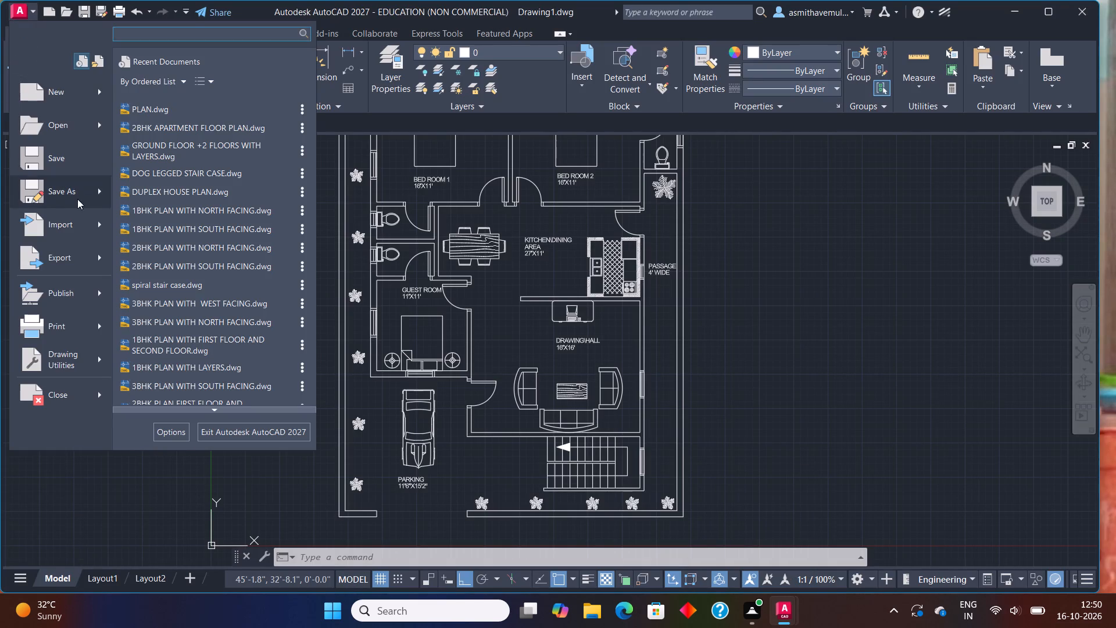
click(76, 191)
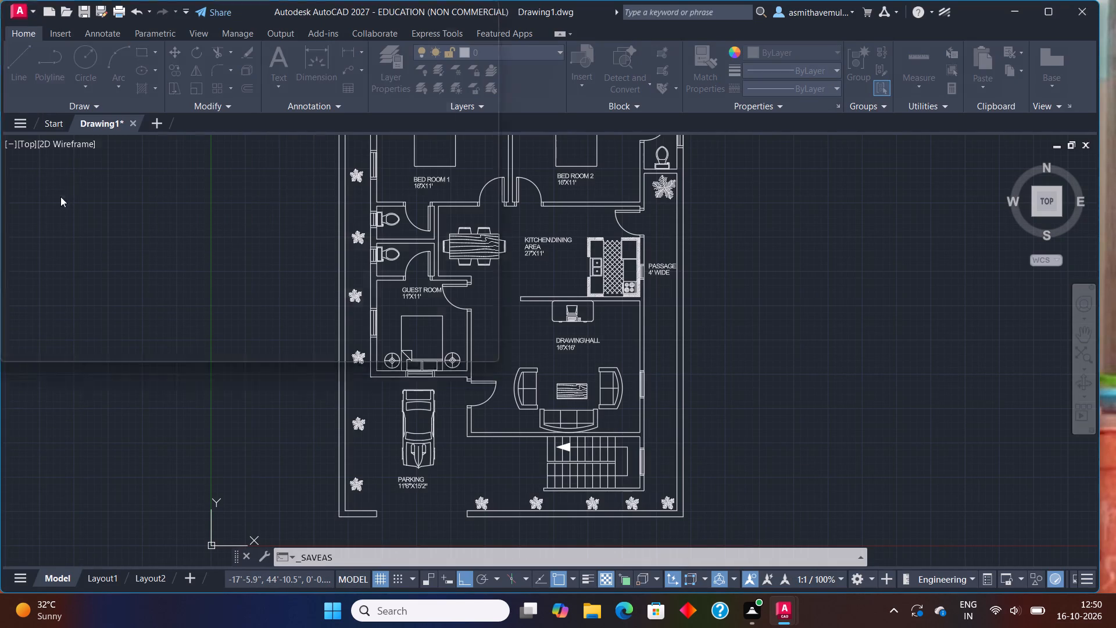
click(52, 157)
click(235, 322)
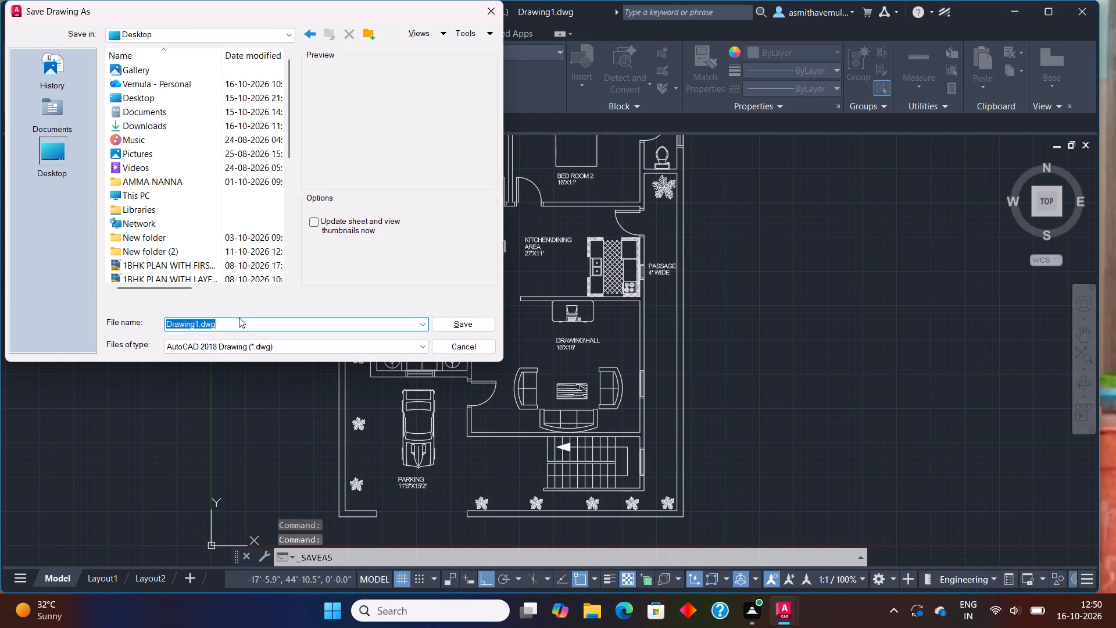
key(BackSpace)
text(MODER)
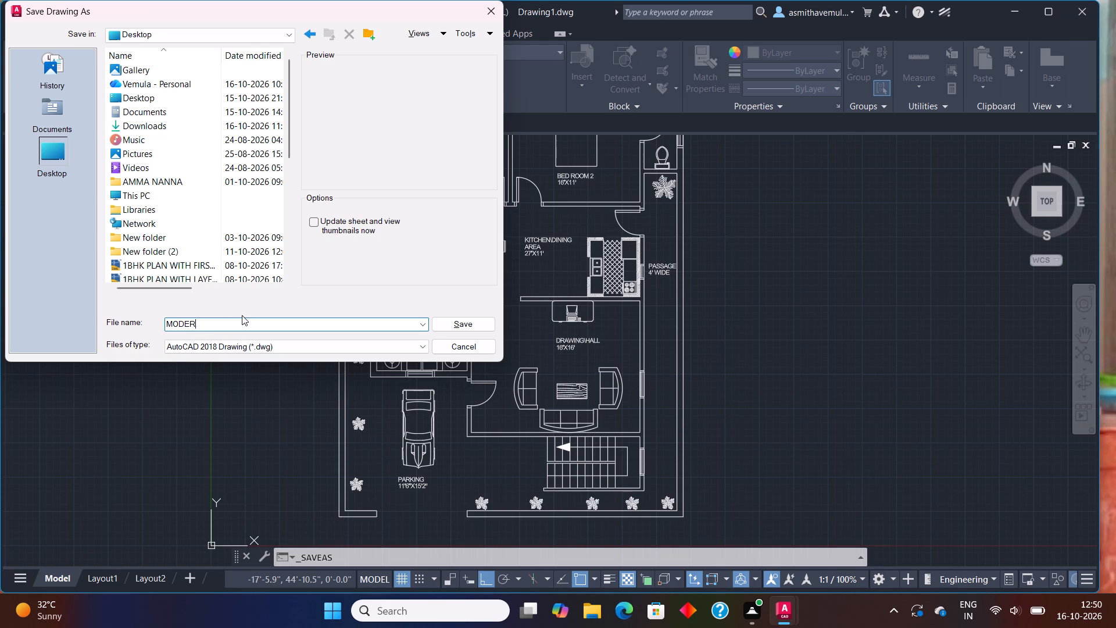
text(N 3)
text(BHK)
key(space)
text(HOME DESUGN PLAN)
click(270, 324)
key(BackSpace)
key(i)
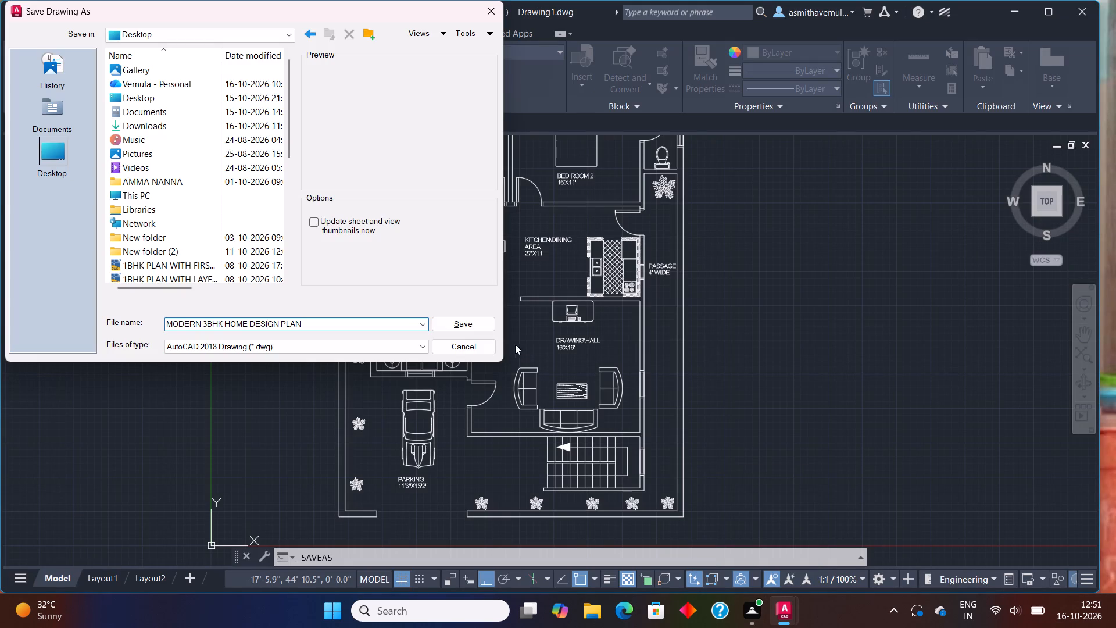
click(488, 321)
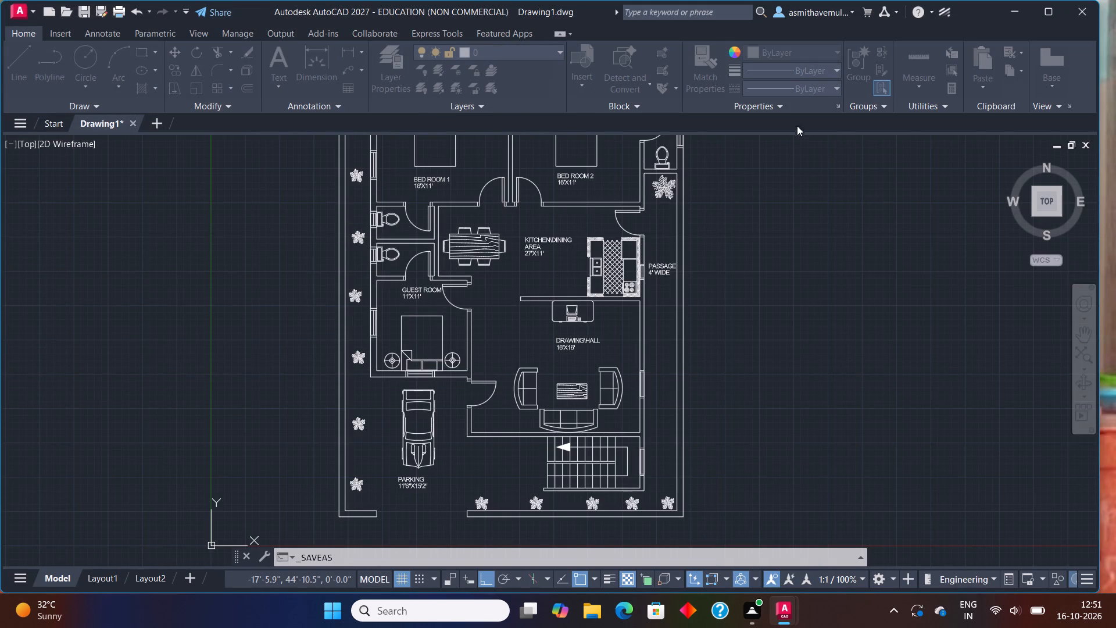
Close AutoCAD.
click(1082, 17)
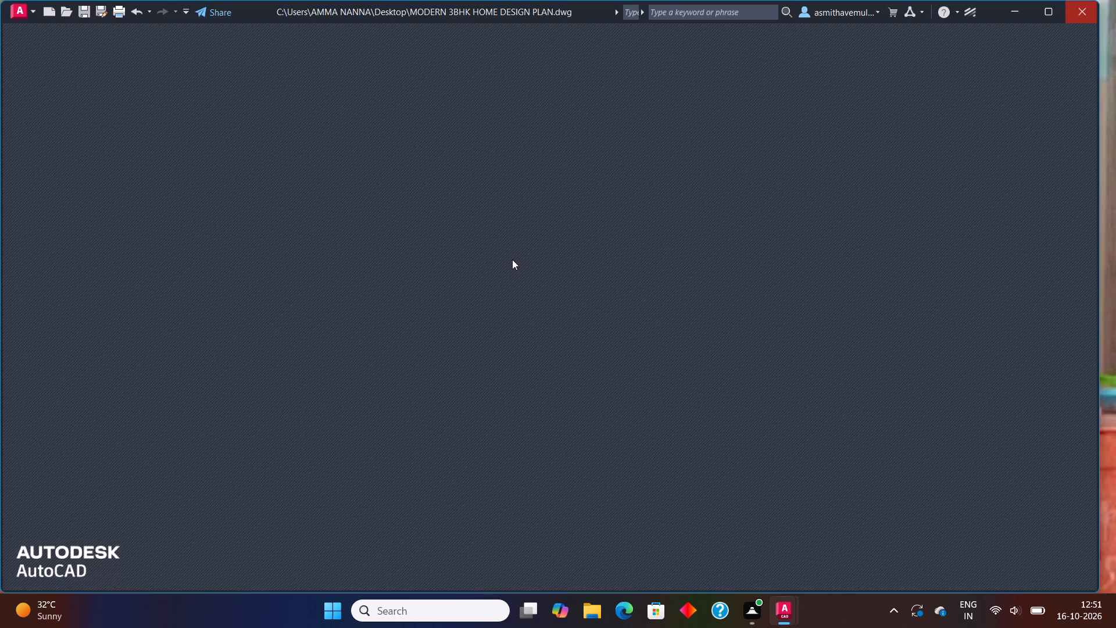